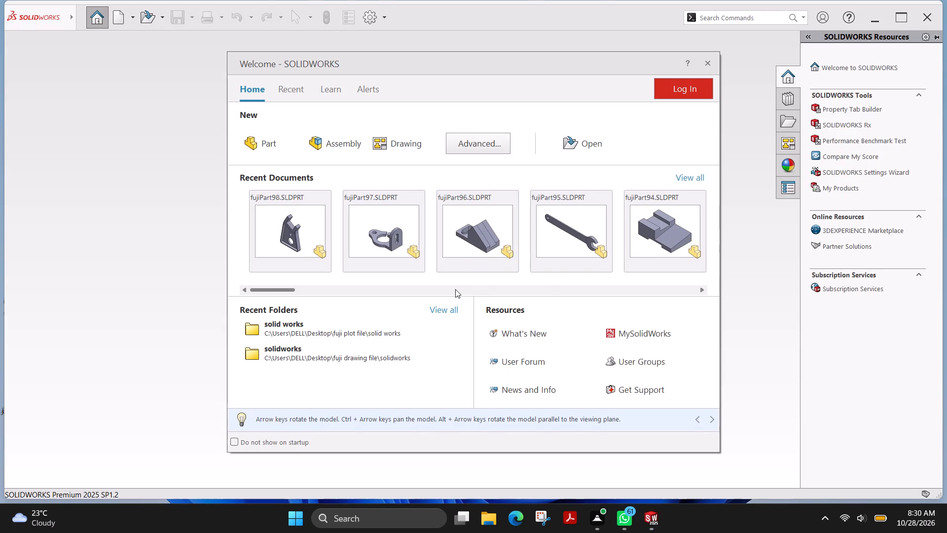
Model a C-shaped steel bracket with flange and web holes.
Create a new part document and enlarge its window to fill the screen.
left_click(263, 143)
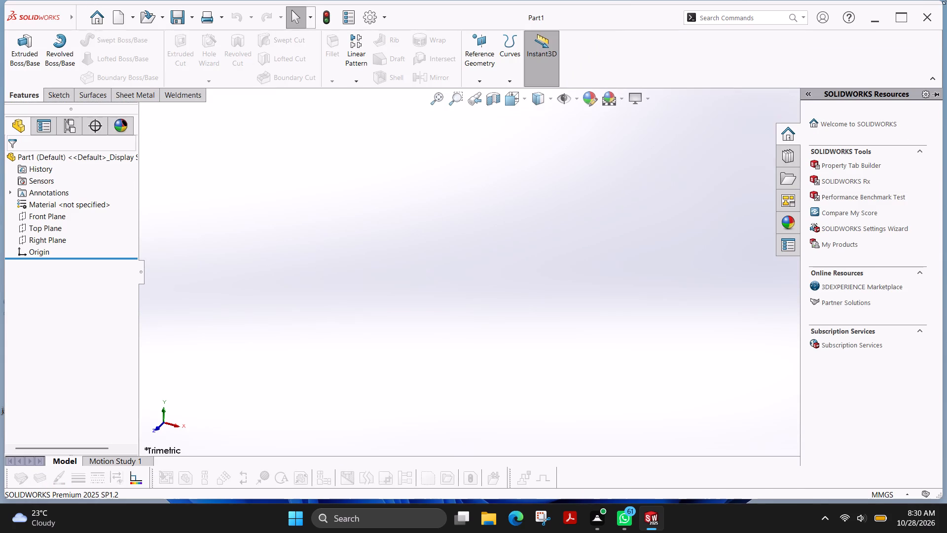
left_click(900, 17)
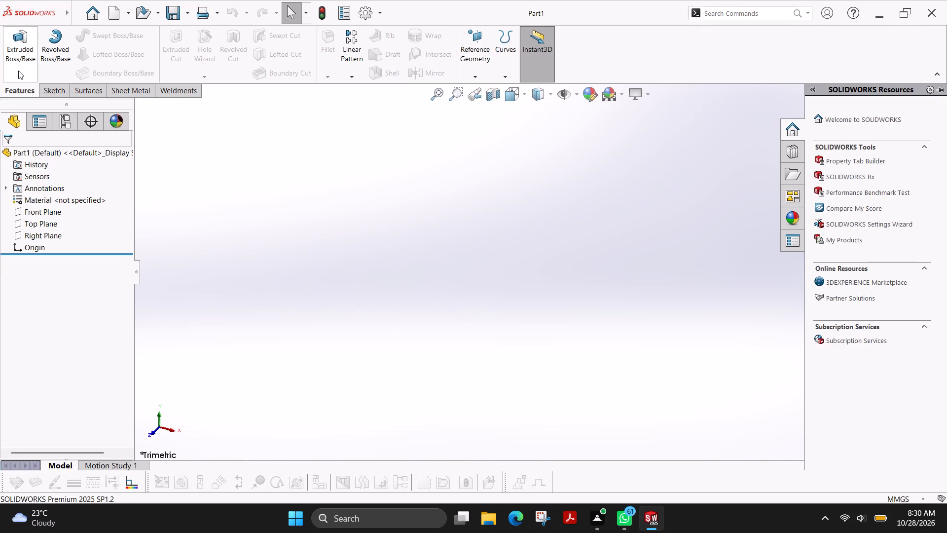
Start a new sketch on the Front Plane.
left_click(55, 88)
left_click(10, 44)
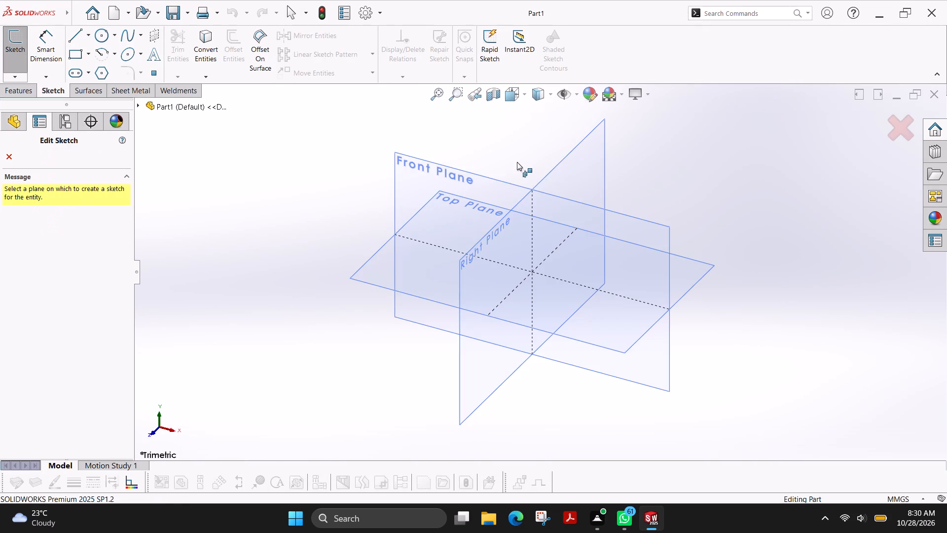
left_click(421, 177)
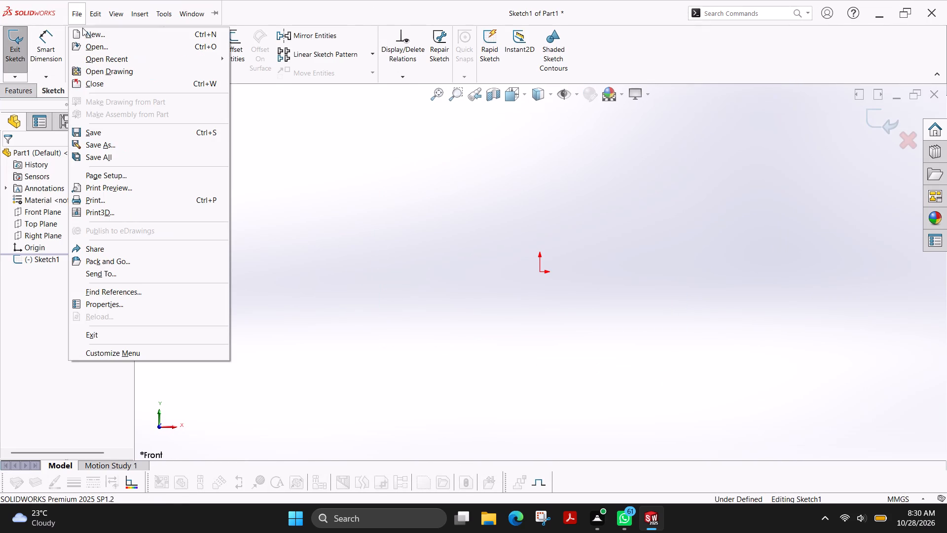
left_click_drag(301, 147, 294, 147)
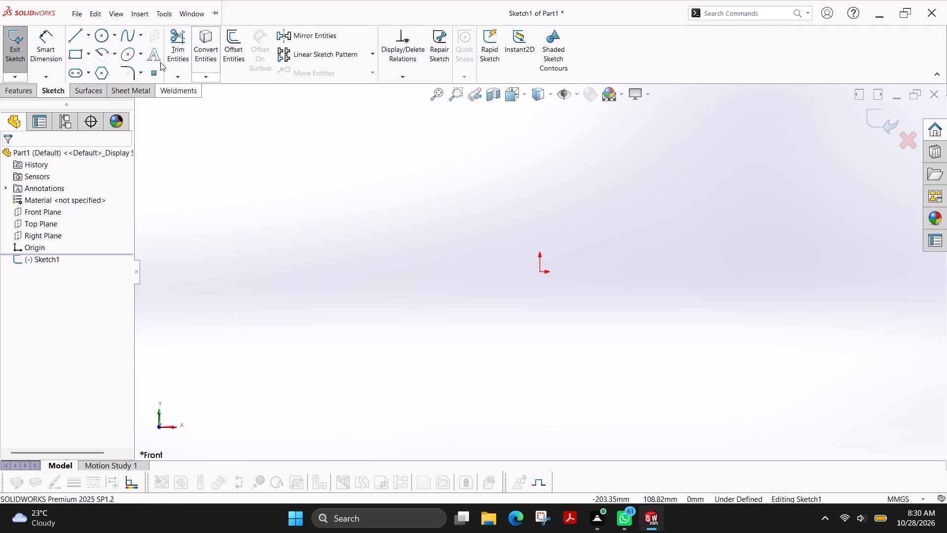
Sketch the outer outline from the origin: about 102 mm vertical, 49 mm at 45°, 71 mm horizontal, and a 17 mm downward end.
left_click(72, 38)
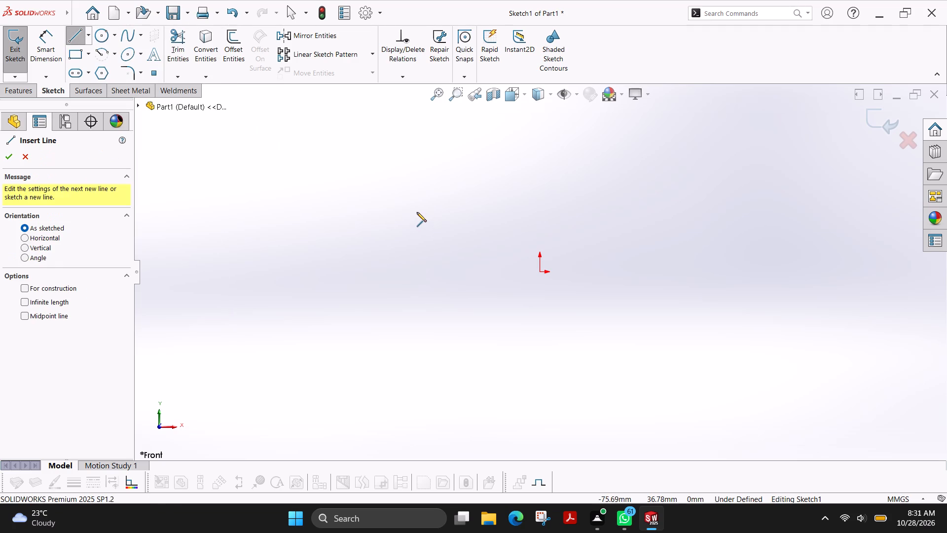
left_click(540, 272)
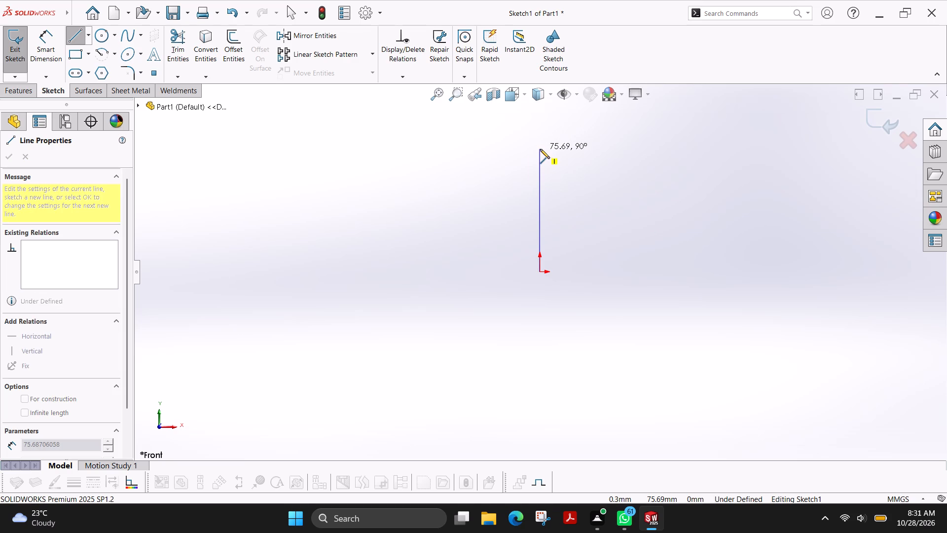
scroll(540, 149, "up", 3)
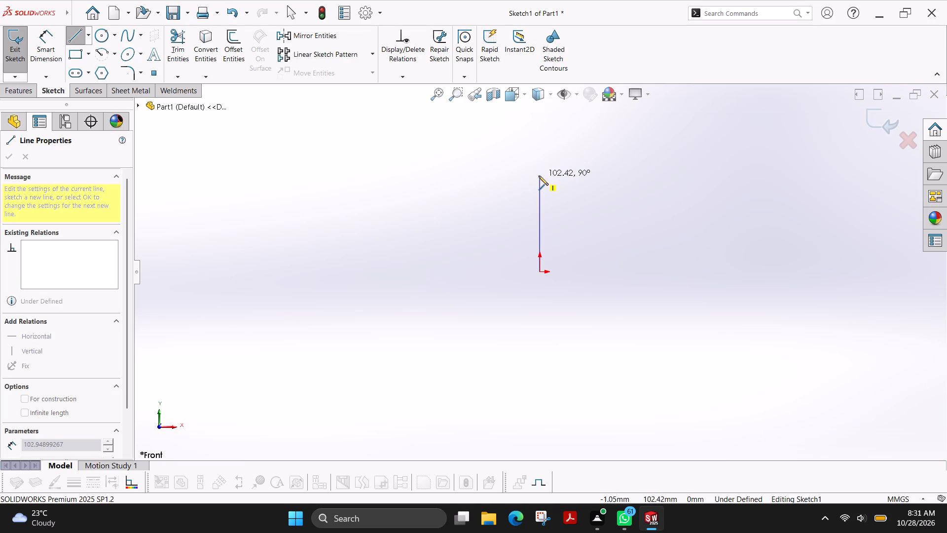
left_click(539, 176)
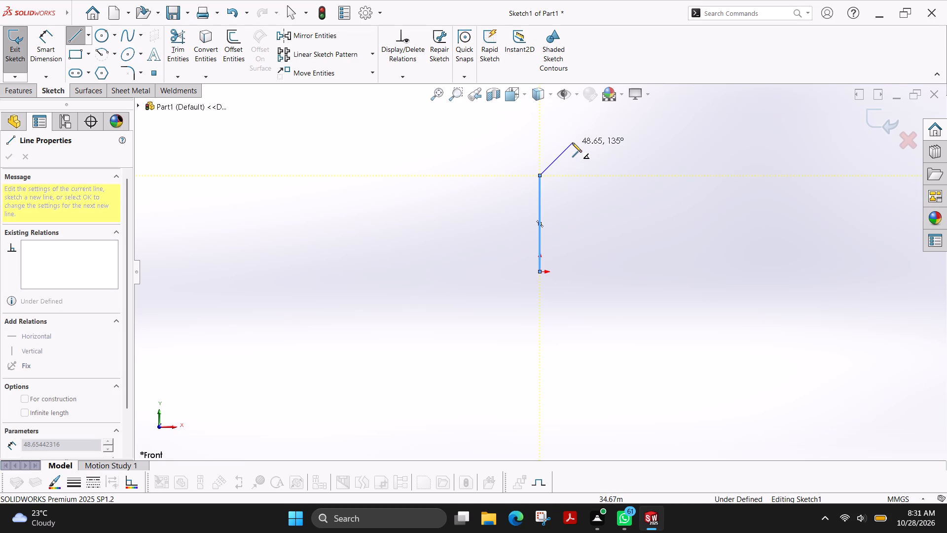
left_click(572, 143)
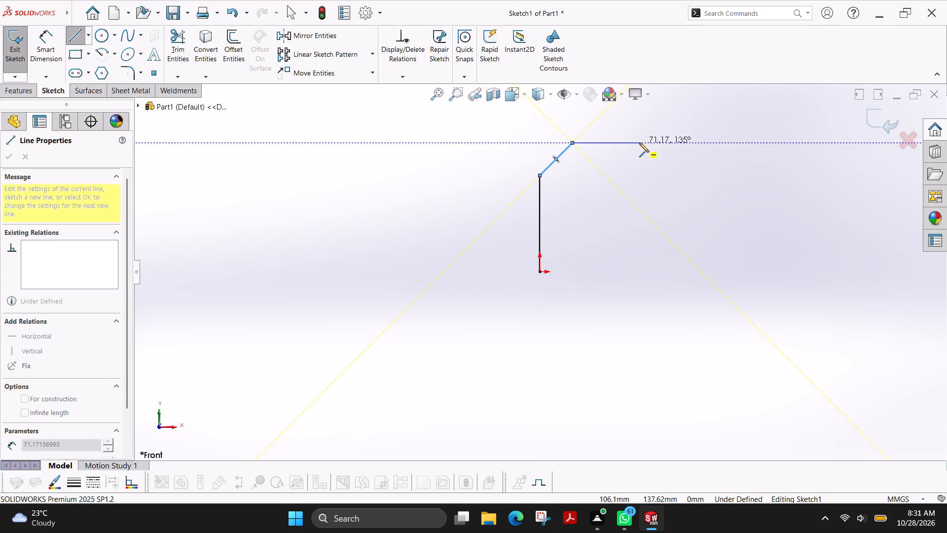
left_click(638, 160)
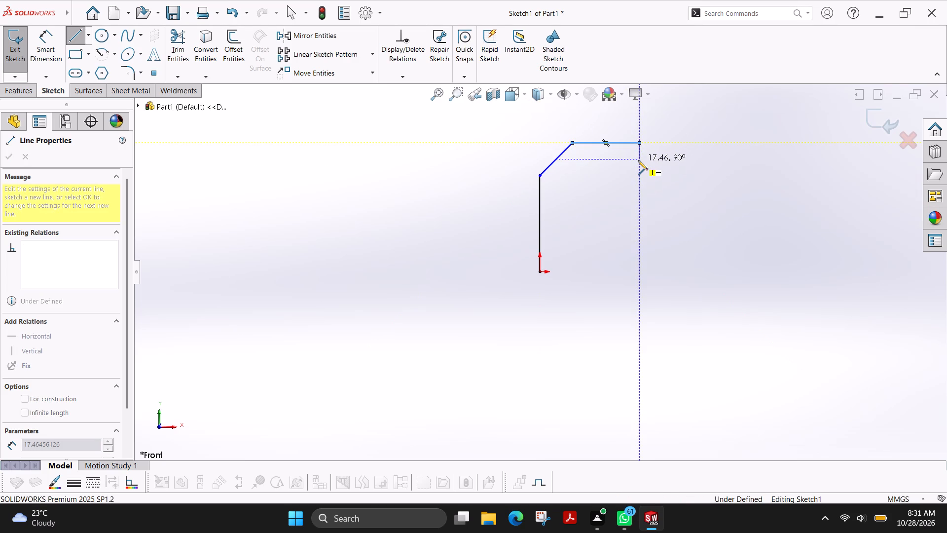
Continue the chain with a notch about 36 mm wide under the top edge, a parallel 31 mm slanted line, and a 74 mm inner vertical.
left_click(628, 160)
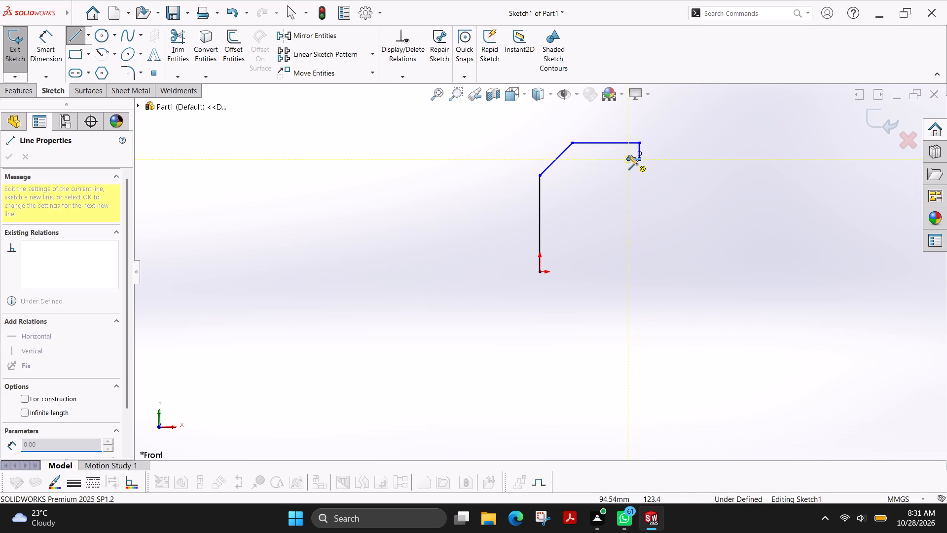
left_click(628, 152)
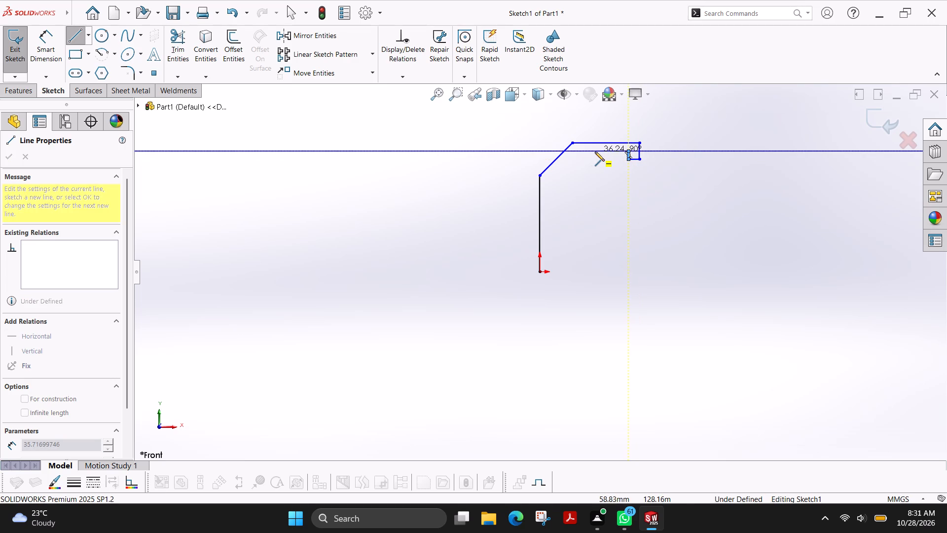
left_click(592, 152)
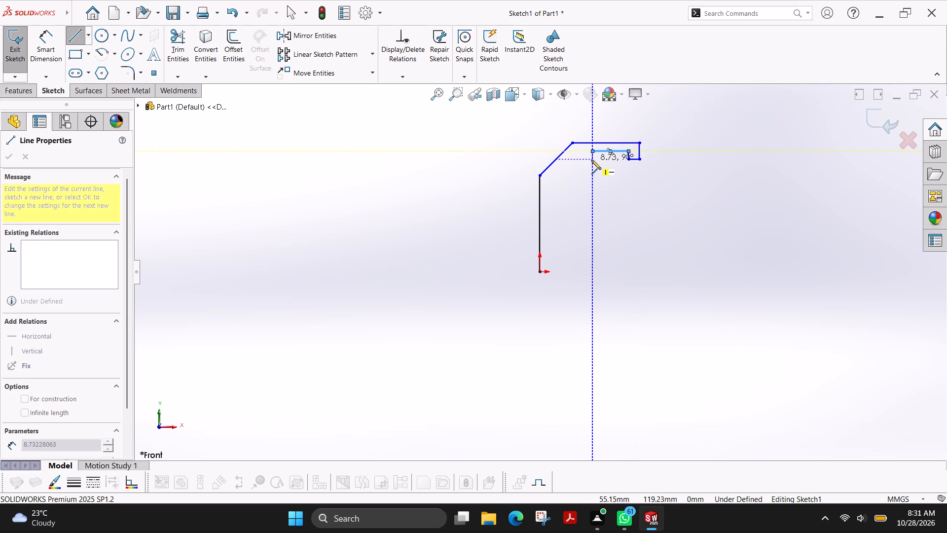
left_click(591, 160)
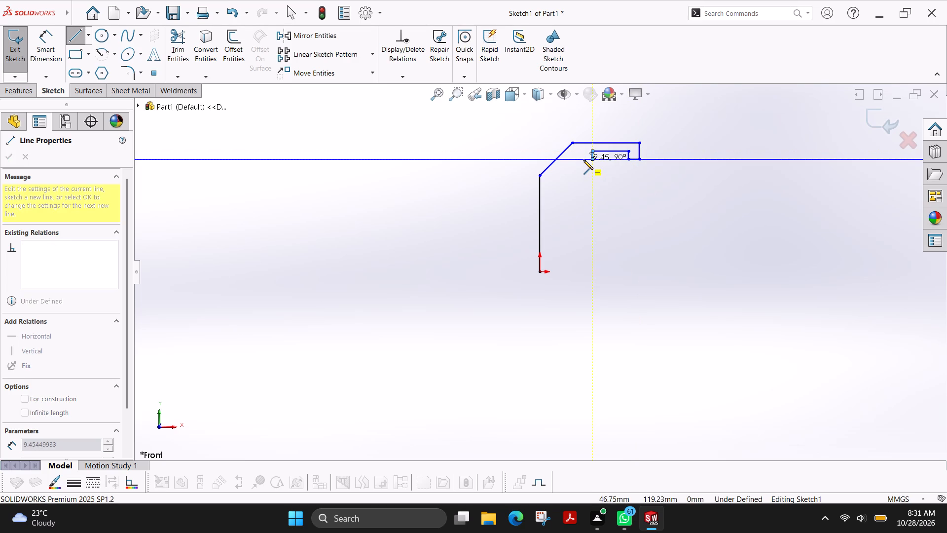
left_click(583, 159)
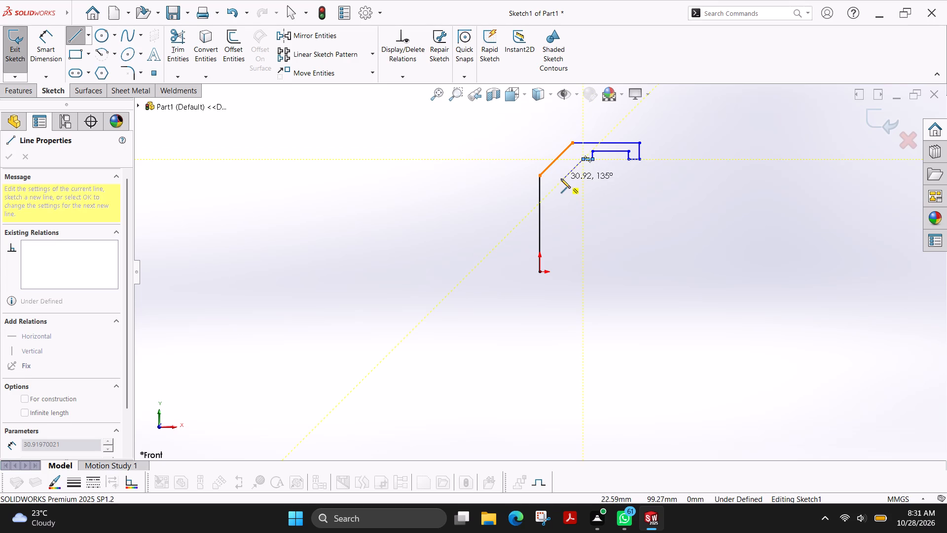
left_click(560, 181)
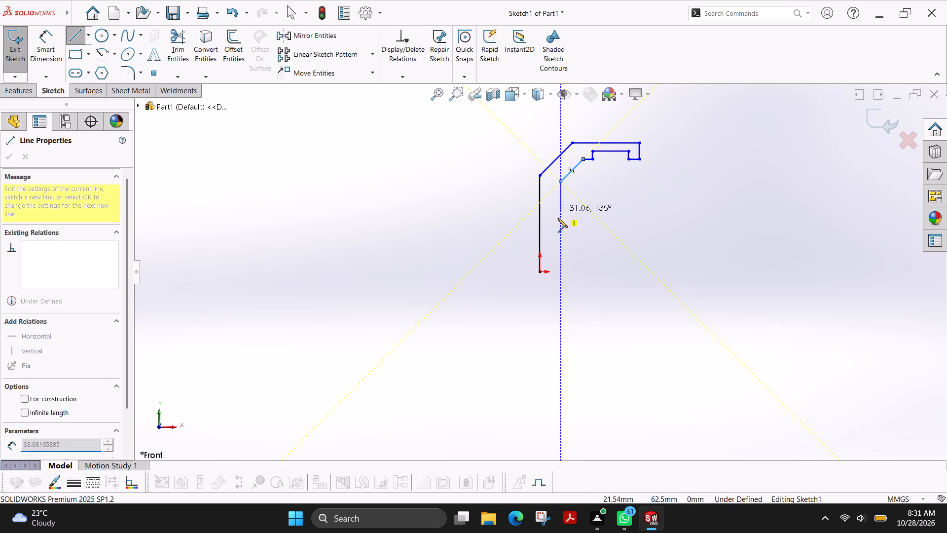
left_click(562, 251)
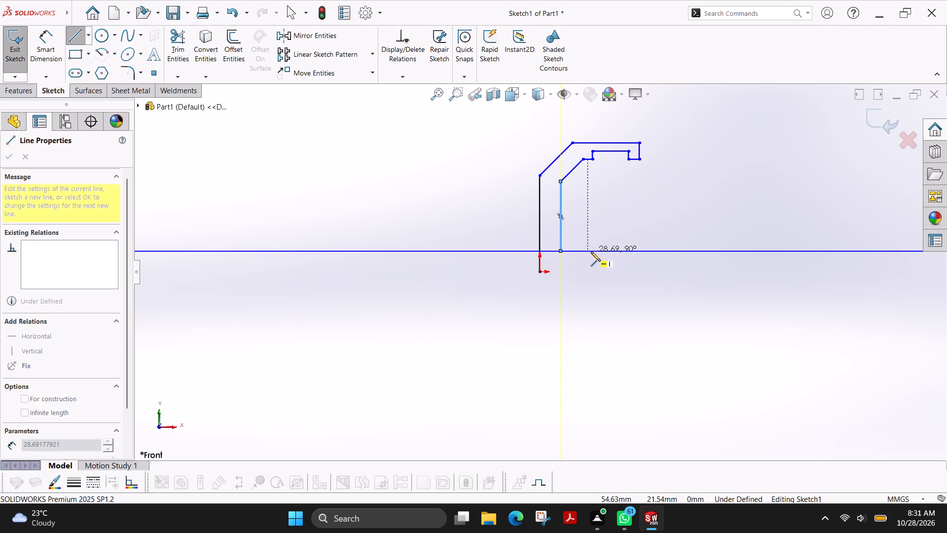
Sketch the lower arm with a notch about 38 mm wide and 9 mm deep, closing the profile at the origin with a 106 mm base.
left_click(591, 252)
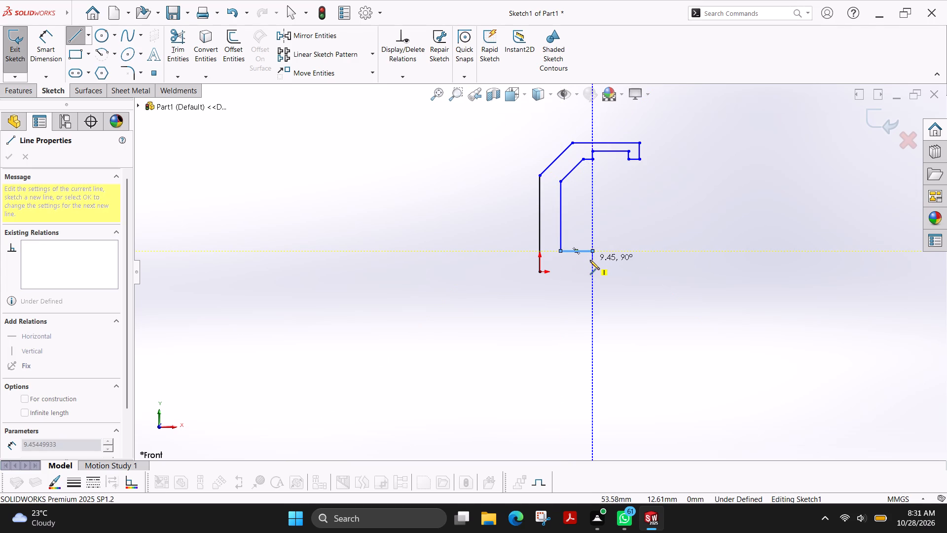
left_click(590, 261)
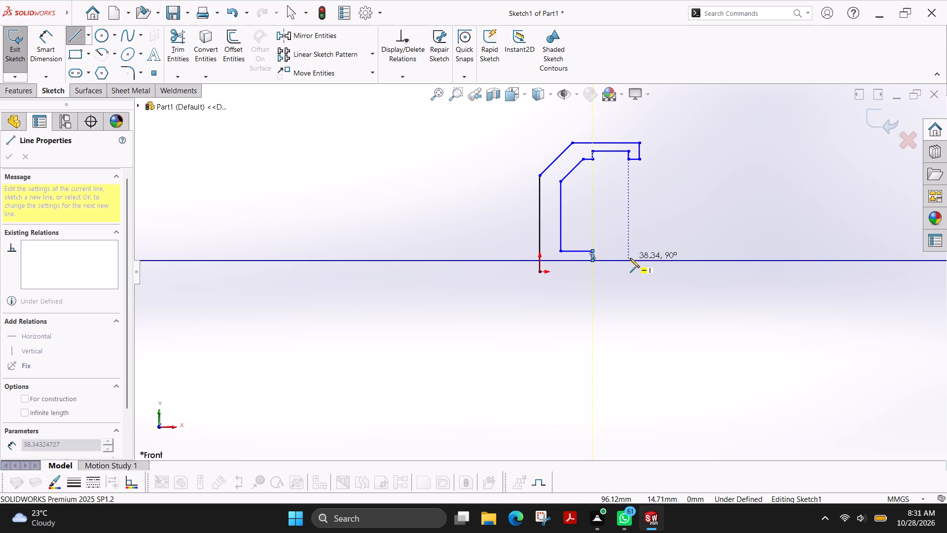
left_click(630, 258)
left_click(630, 251)
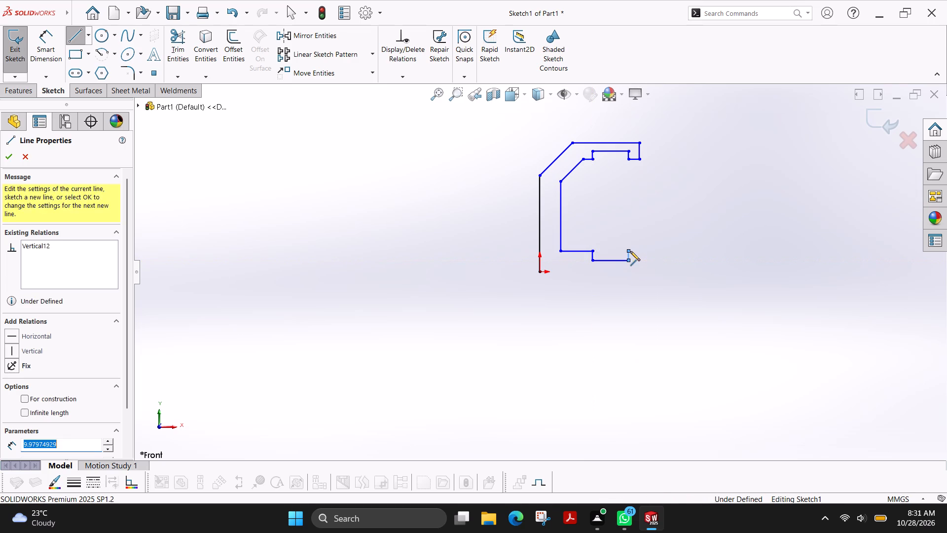
left_click(638, 251)
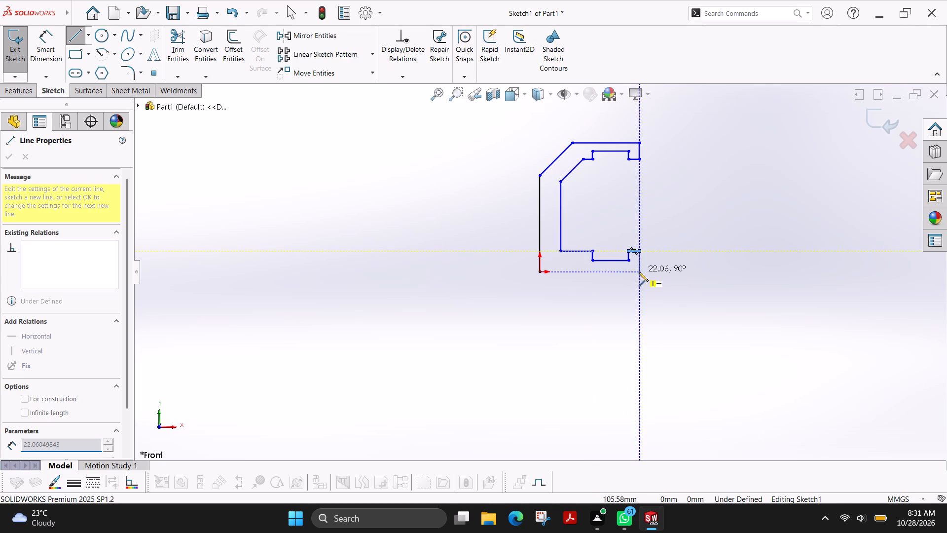
left_click(639, 272)
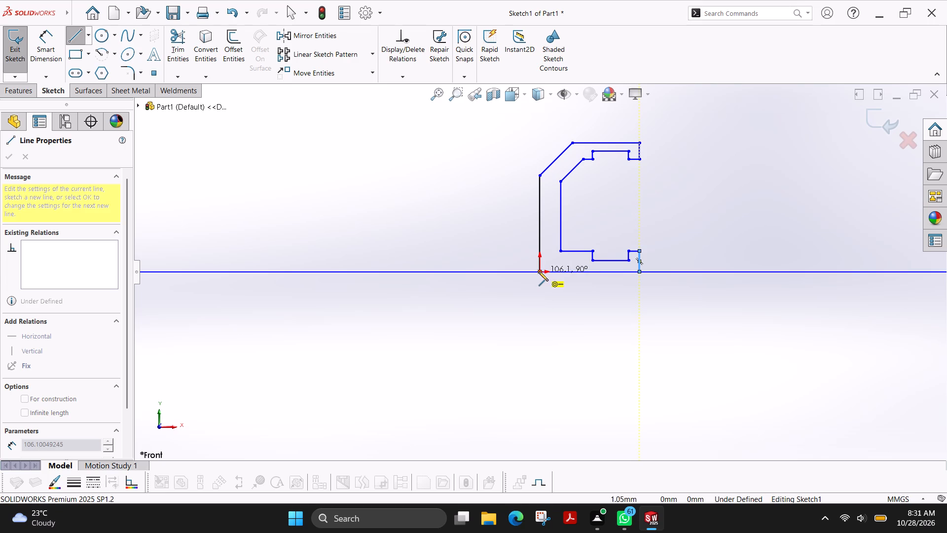
left_click(539, 271)
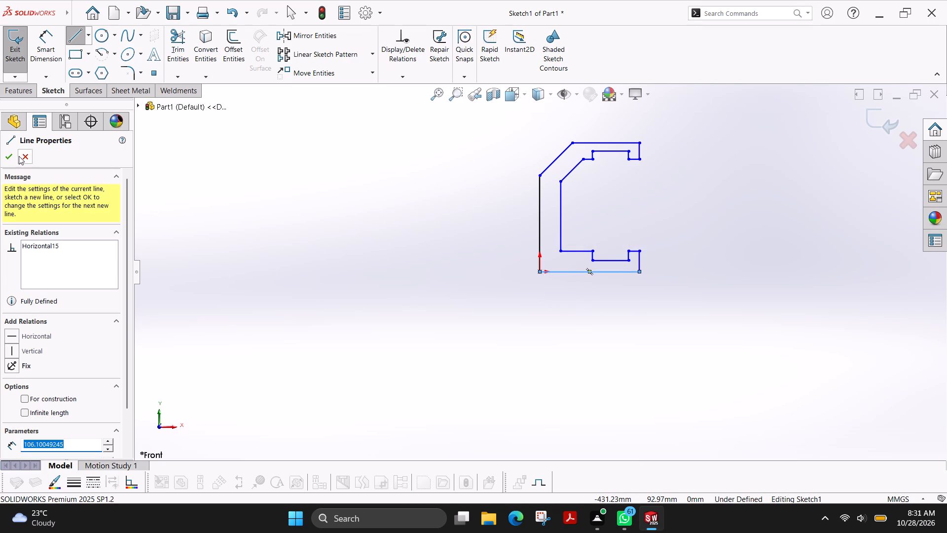
left_click(4, 156)
Dimension the outer vertical line at the origin to 28 mm.
left_click(45, 68)
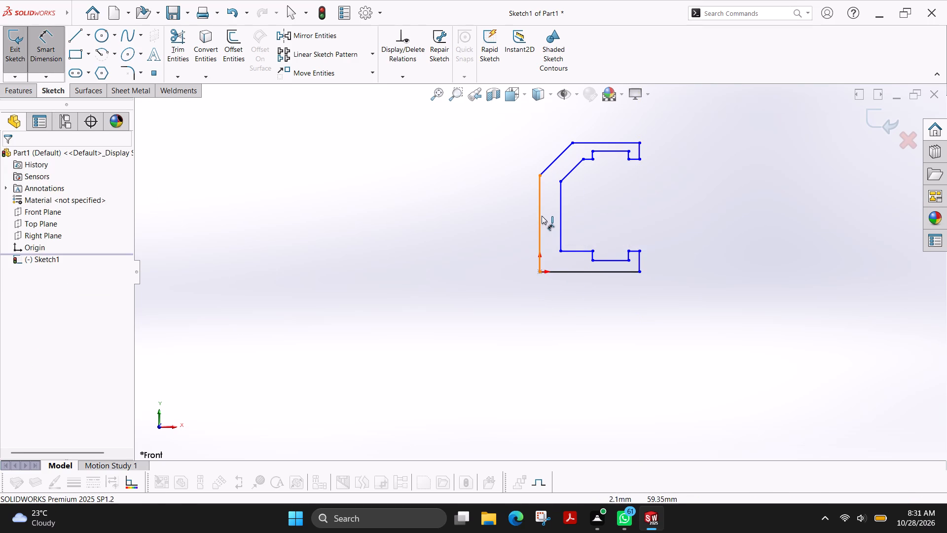
left_click(543, 215)
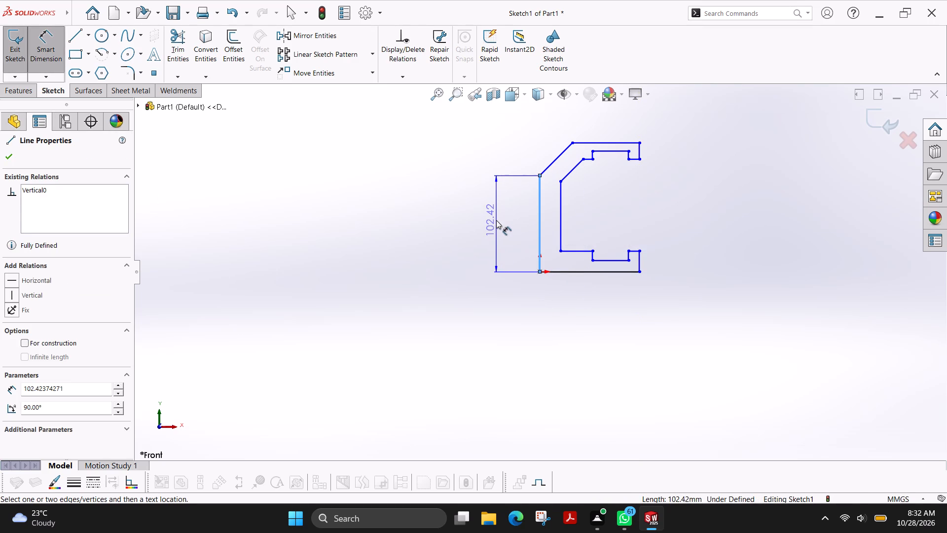
left_click(496, 220)
type("28")
key("Return")
Dimension the angle between the outer slanted line and the outer vertical line as 45°.
scroll(613, 131, "down", 4)
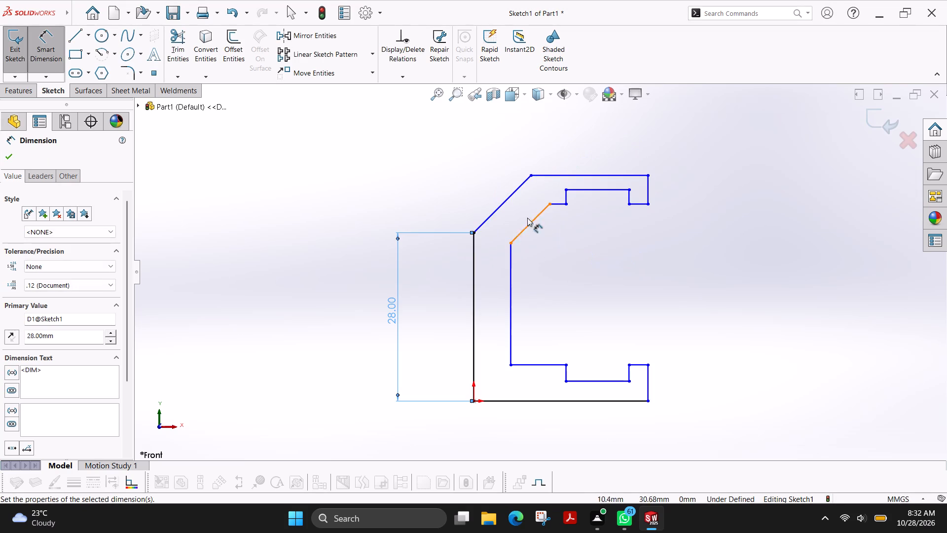
left_click(494, 211)
left_click(474, 253)
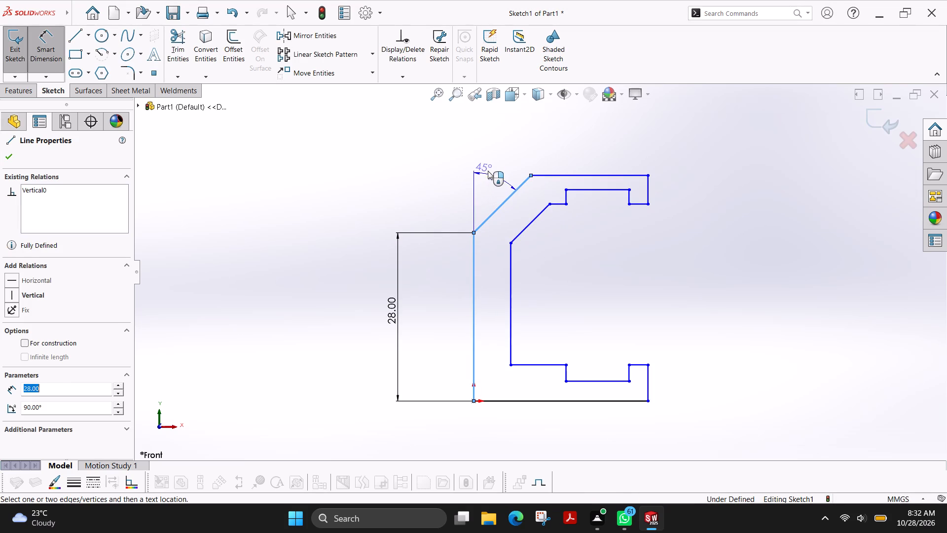
left_click(494, 153)
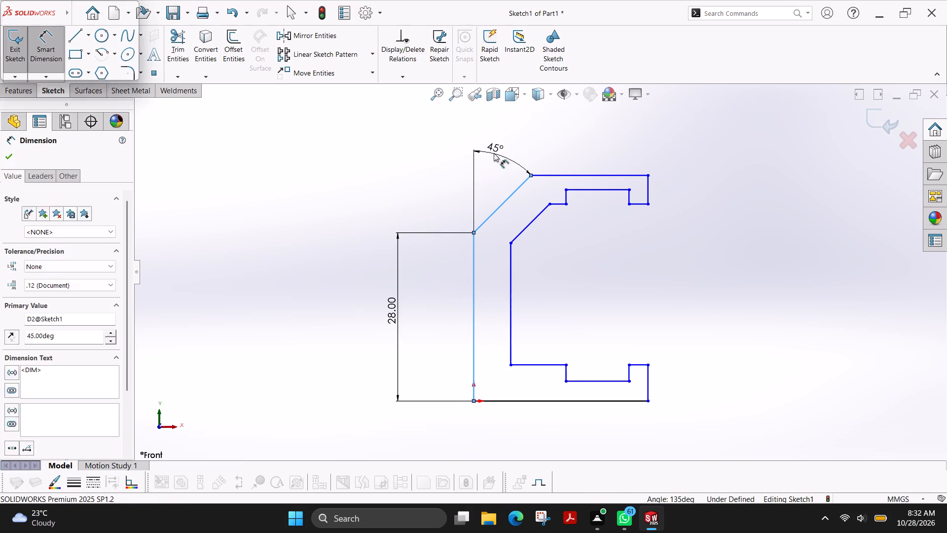
key("Return")
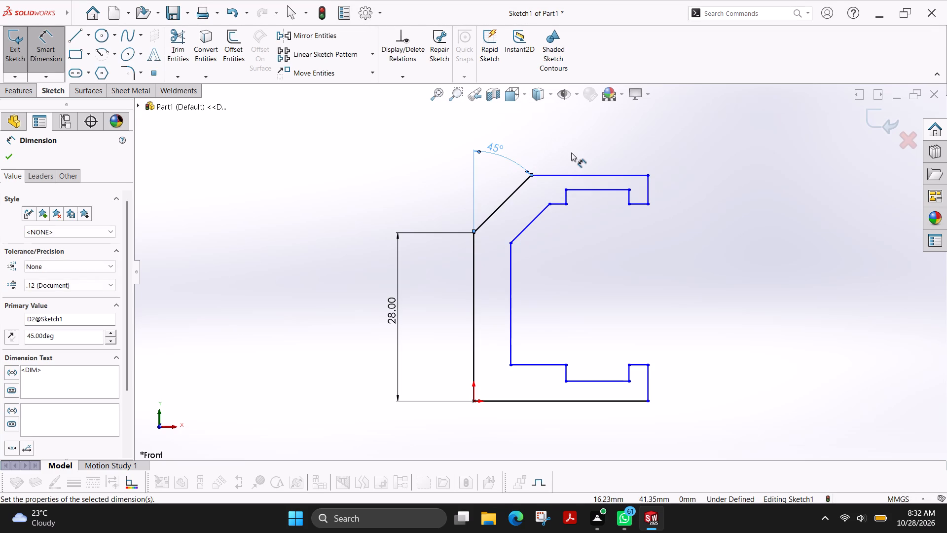
Dimension the wall thickness between the outer and inner vertical lines to 5 mm.
left_click(477, 295)
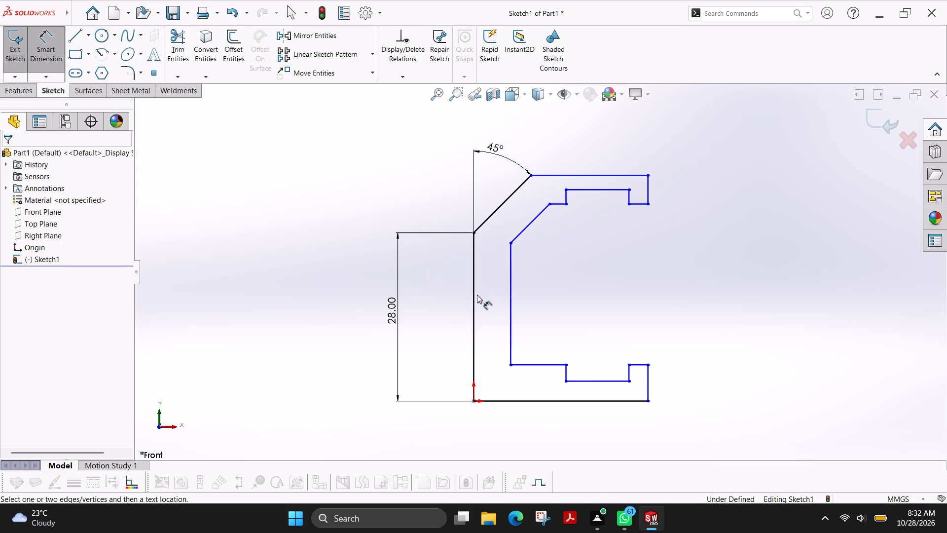
left_click(472, 296)
left_click(511, 299)
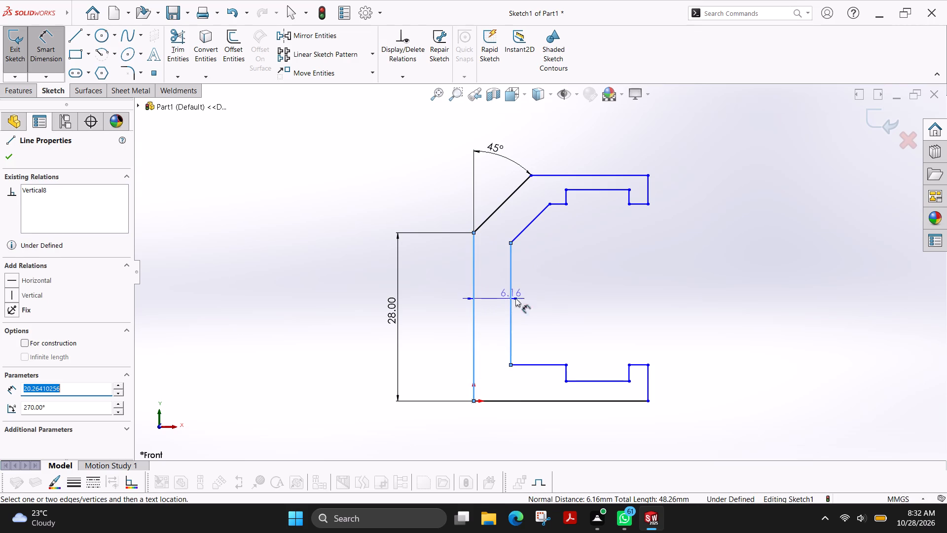
left_click(546, 288)
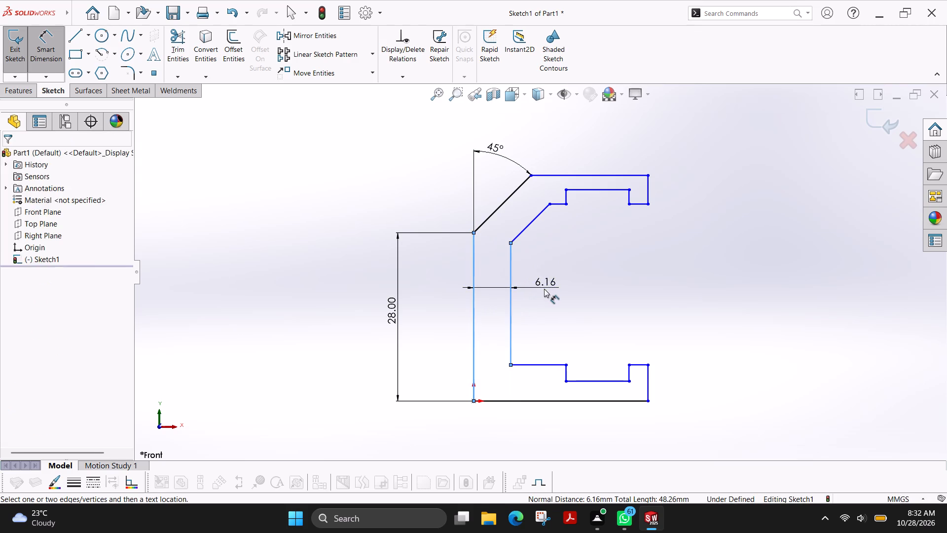
key("5")
key("Return")
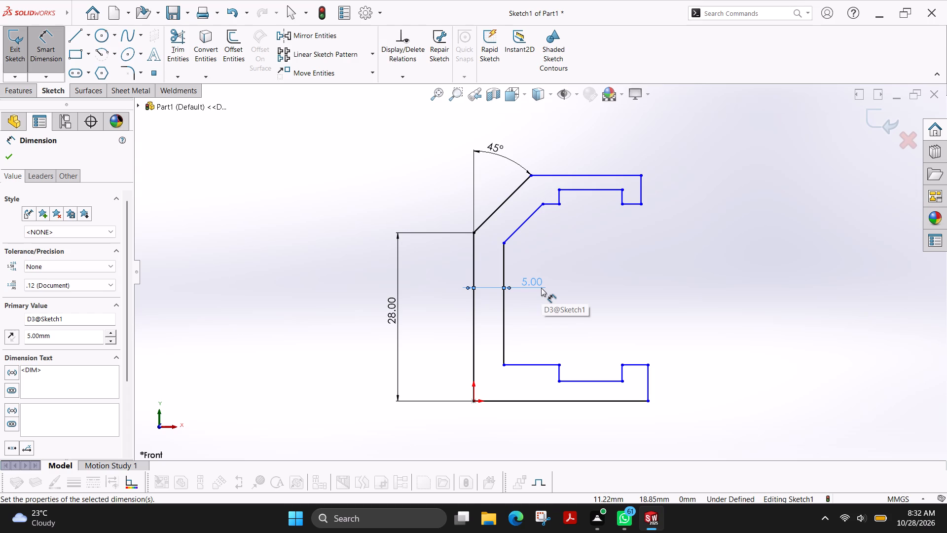
Dimension the lower arm's notch depth to 2 mm, between the end lip's upper line and the notch floor.
left_click(632, 366)
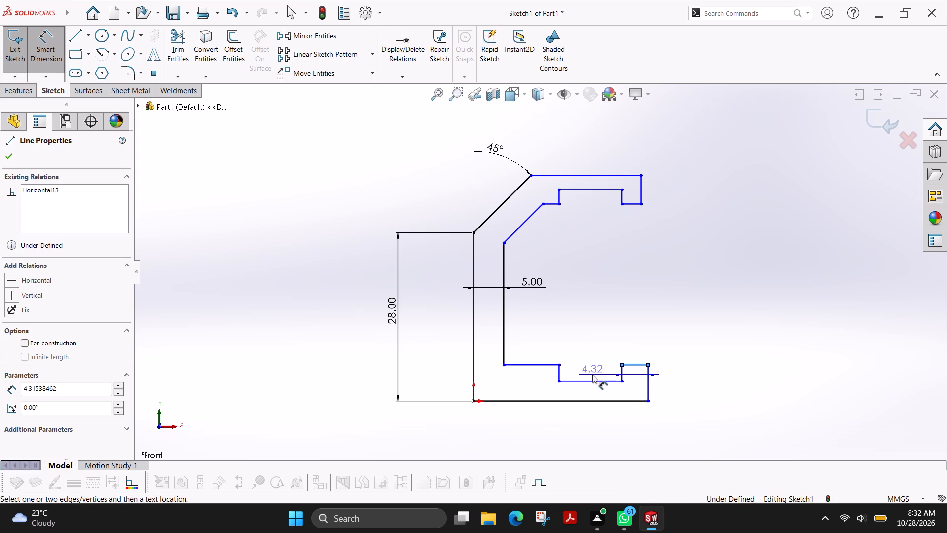
left_click(596, 382)
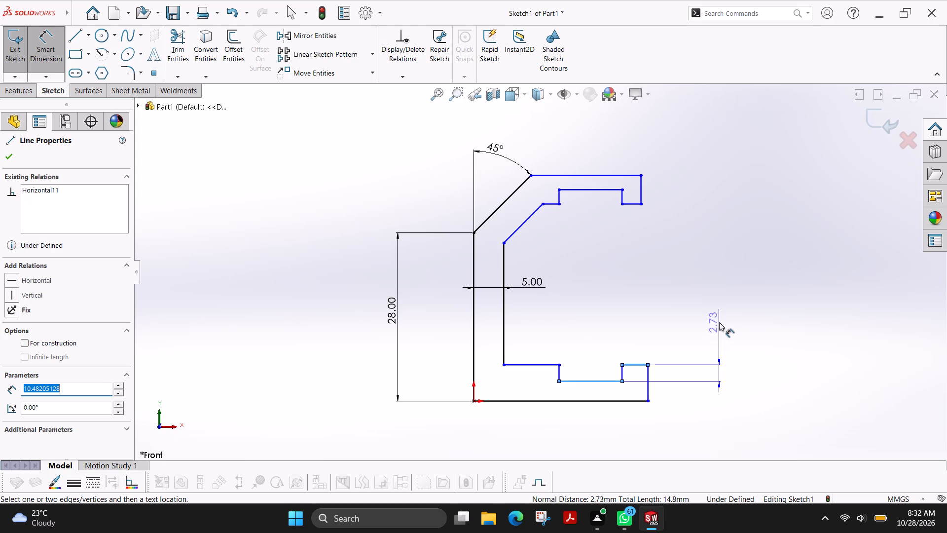
left_click(719, 324)
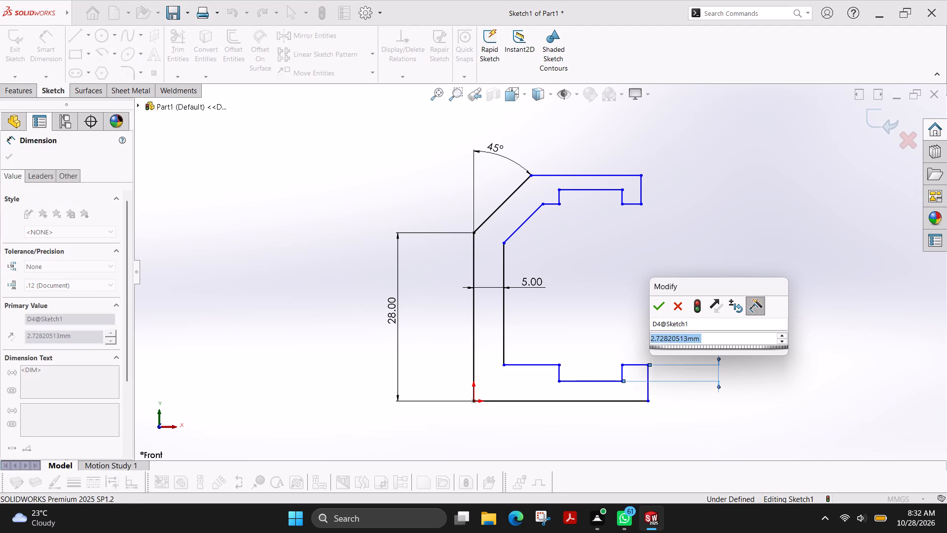
key("2")
key("Return")
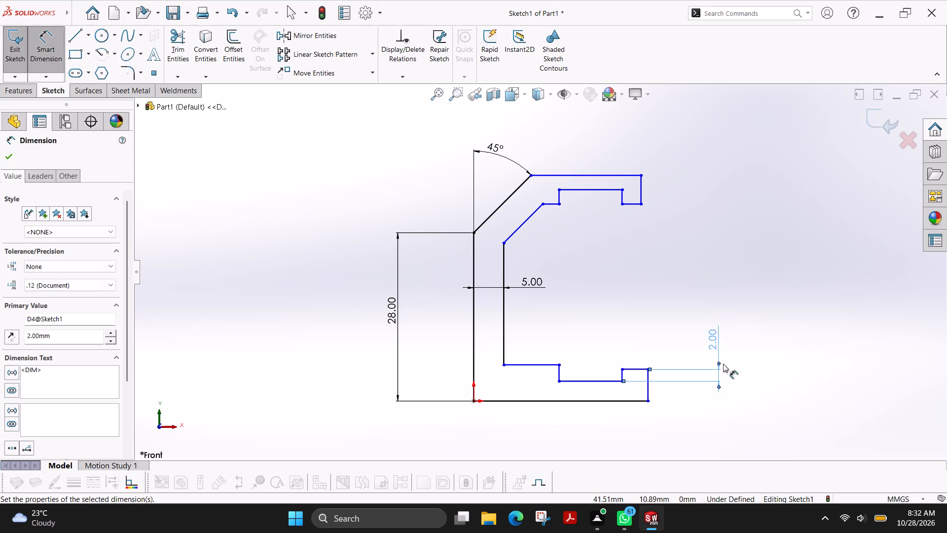
Dimension the vertical end line of the lower arm to 5 mm.
scroll(712, 401, "down", 1)
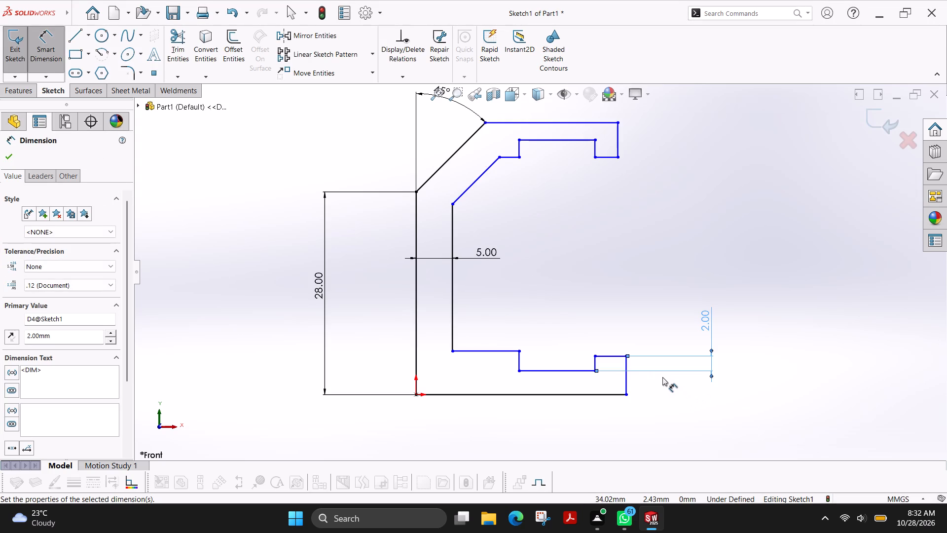
left_click(627, 380)
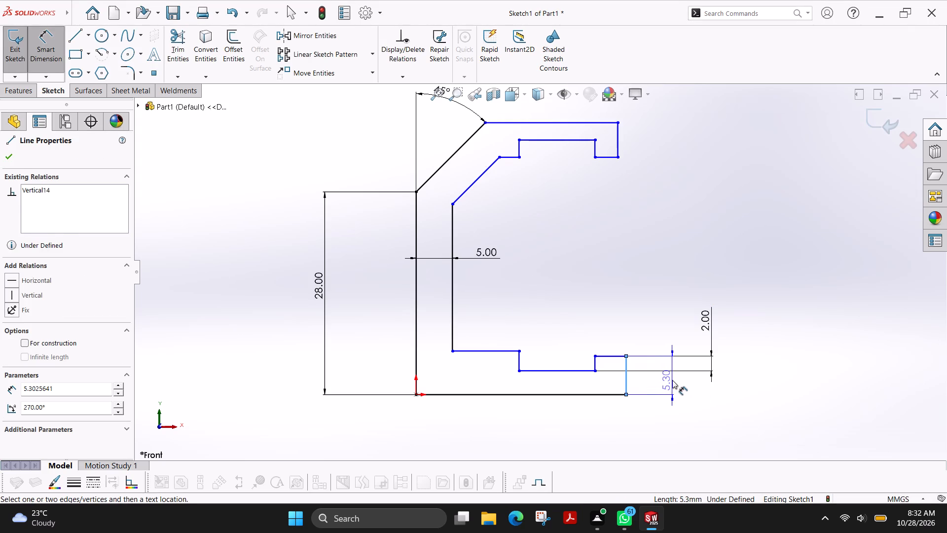
left_click(672, 380)
key("5")
key("Return")
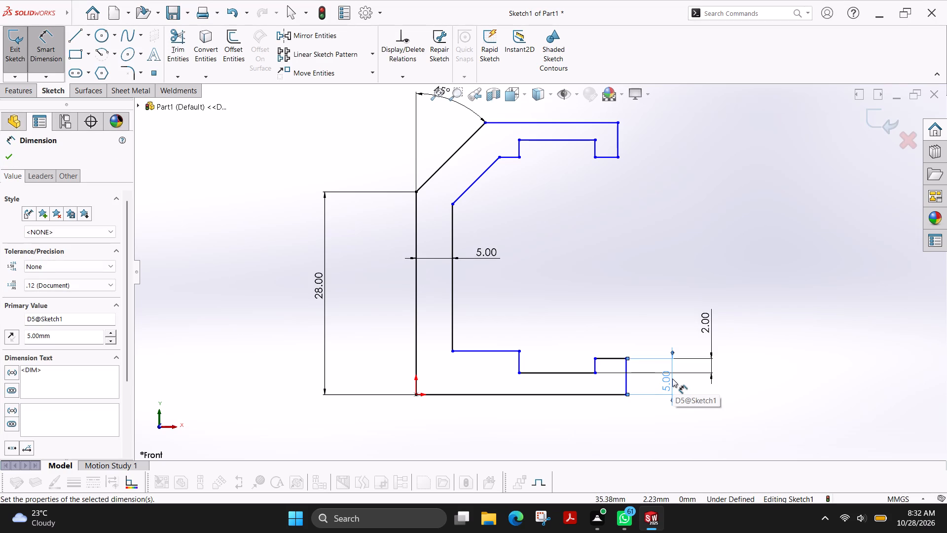
Dimension the floor of the lower arm's notch to a width of 8 mm.
left_click(560, 372)
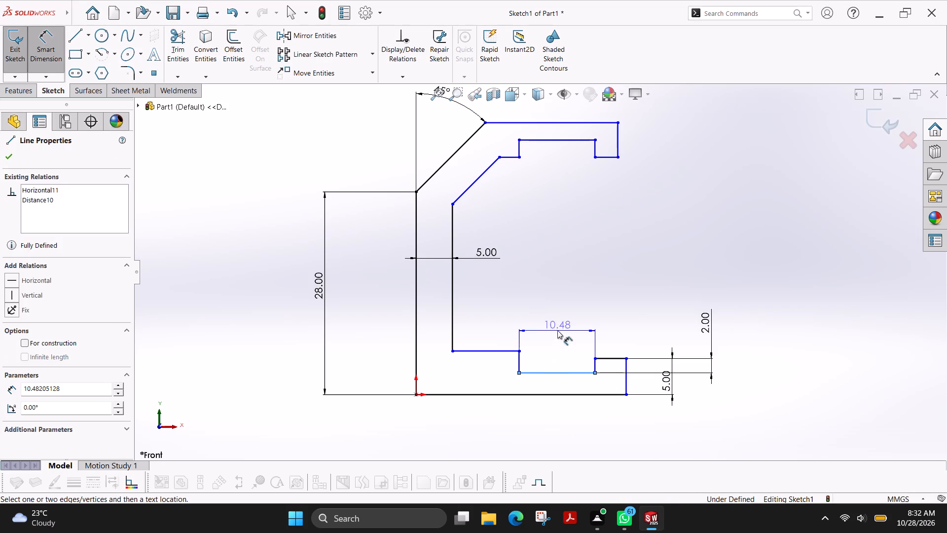
left_click(555, 314)
key("8")
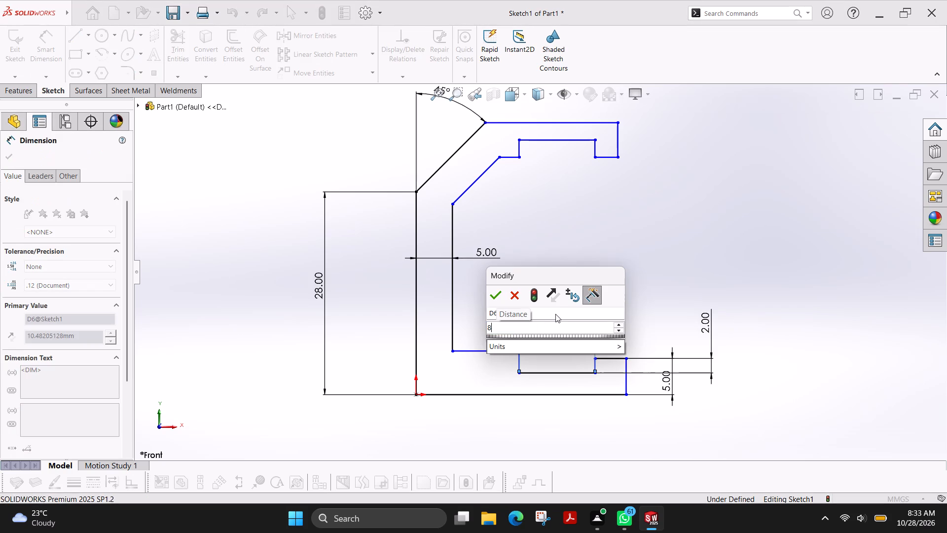
key("Return")
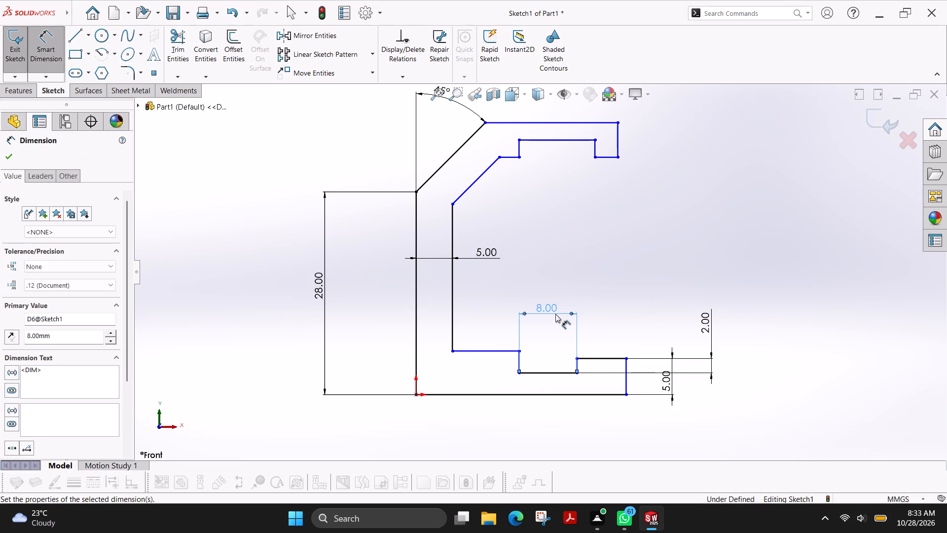
Dimension the short lip between the lower notch and the arm's end to 3 mm.
left_click(601, 358)
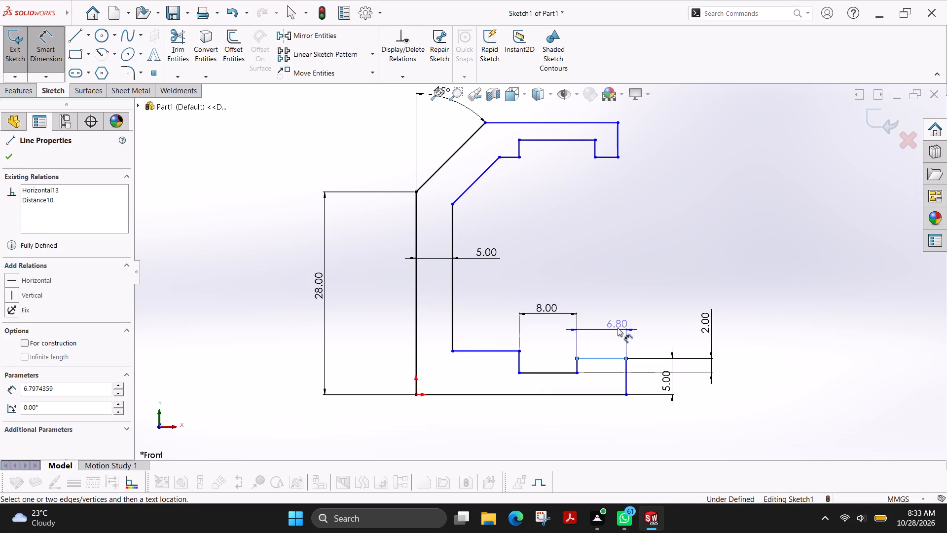
left_click(618, 326)
key("3")
key("Return")
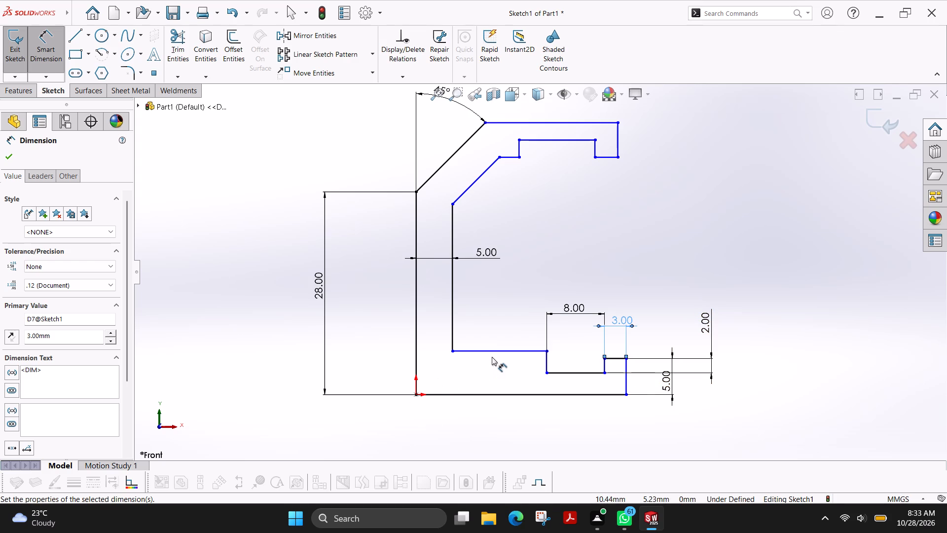
Dimension the lower arm's thickness to 5 mm, between its inner horizontal line and the base line.
left_click(505, 348)
left_click(506, 394)
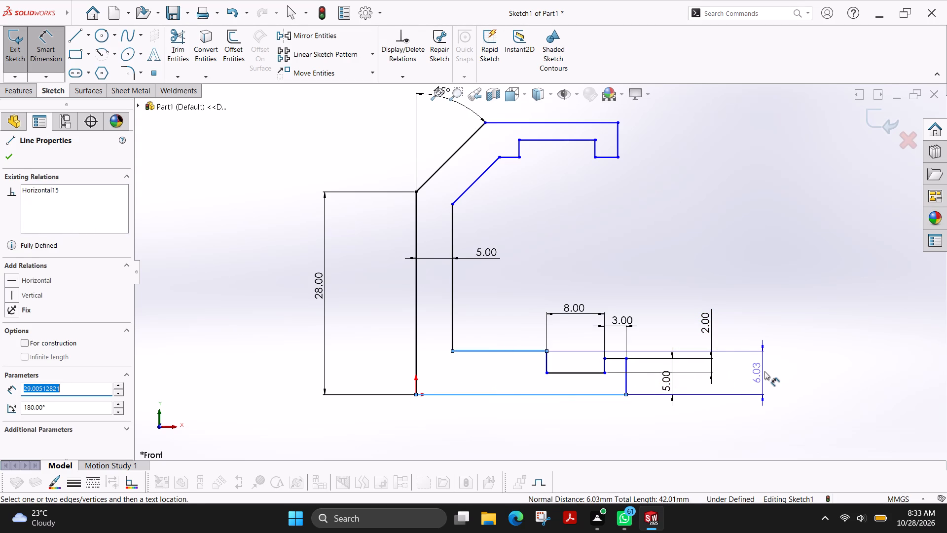
left_click(765, 371)
key("5")
key("Return")
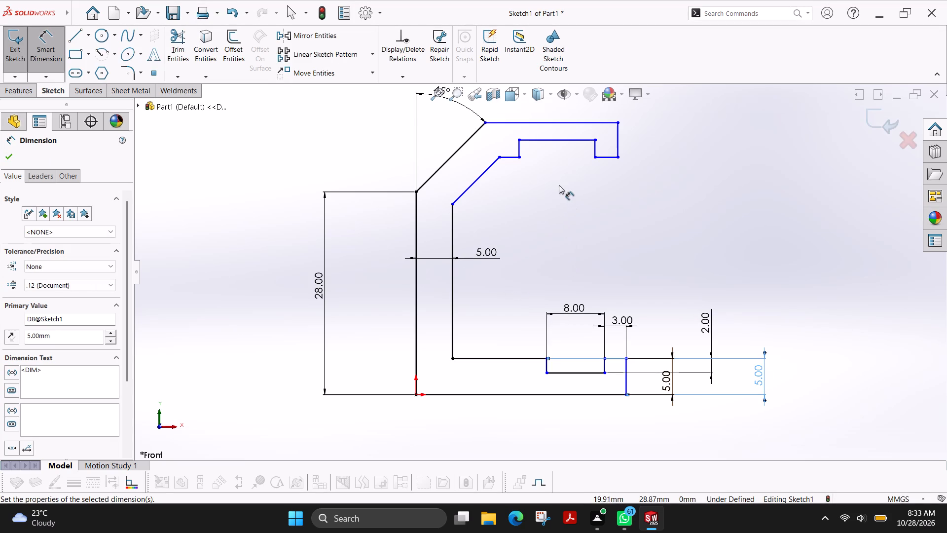
Dimension the overall profile height between the top line and the base line to 37 mm and dismiss the OneDrive backup notification.
scroll(554, 140, "down", 2)
scroll(588, 157, "up", 2)
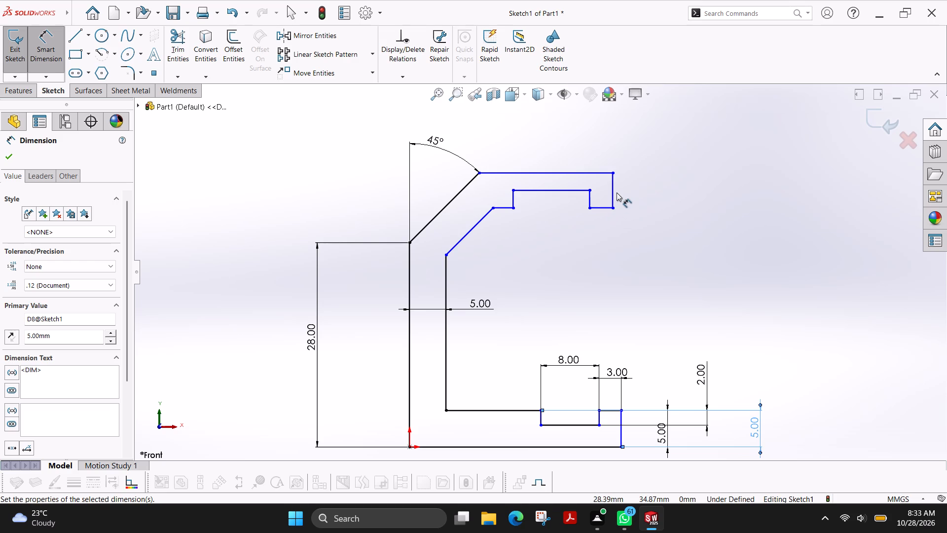
left_click(617, 192)
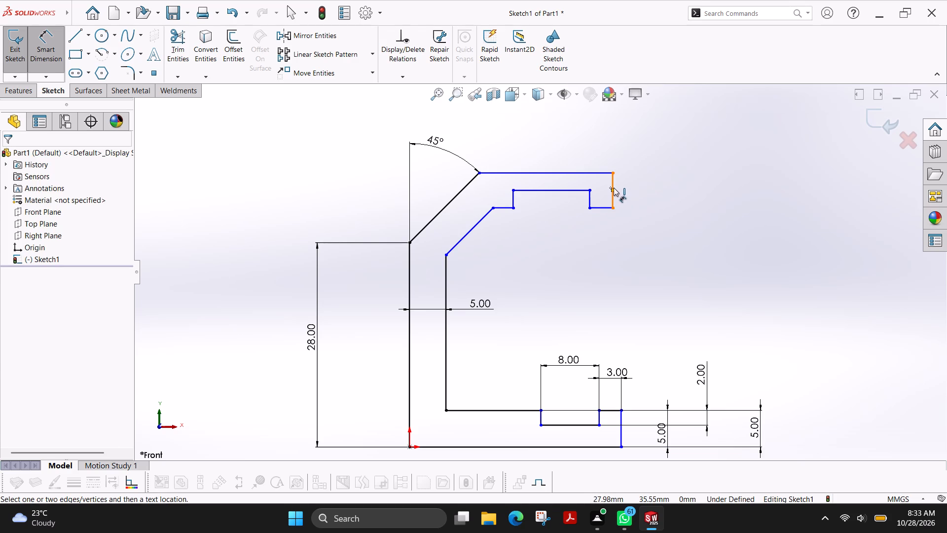
scroll(568, 171, "up", 1)
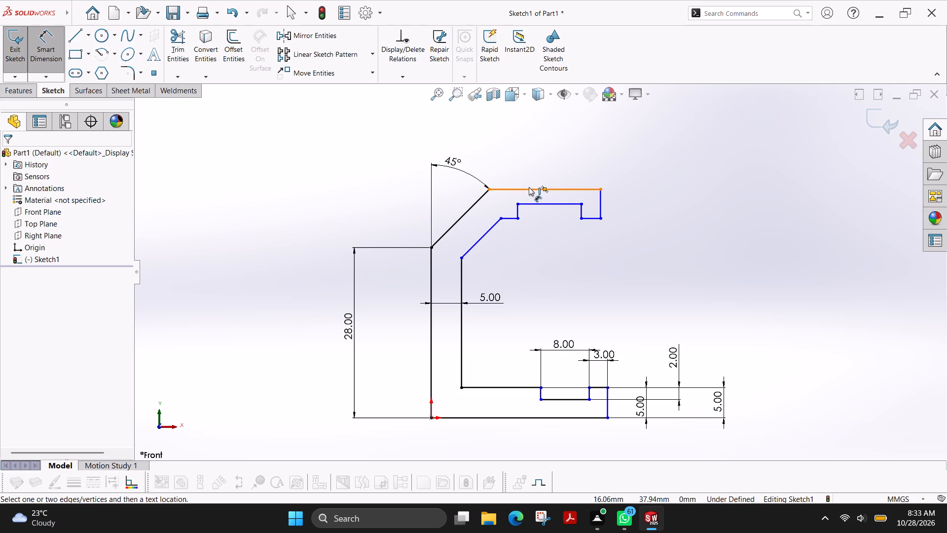
scroll(529, 187, "up", 1)
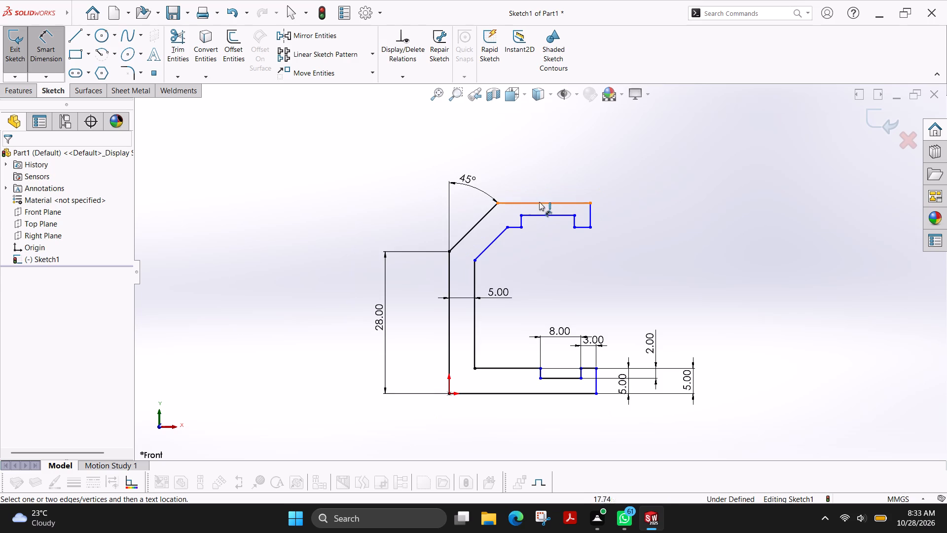
left_click(529, 202)
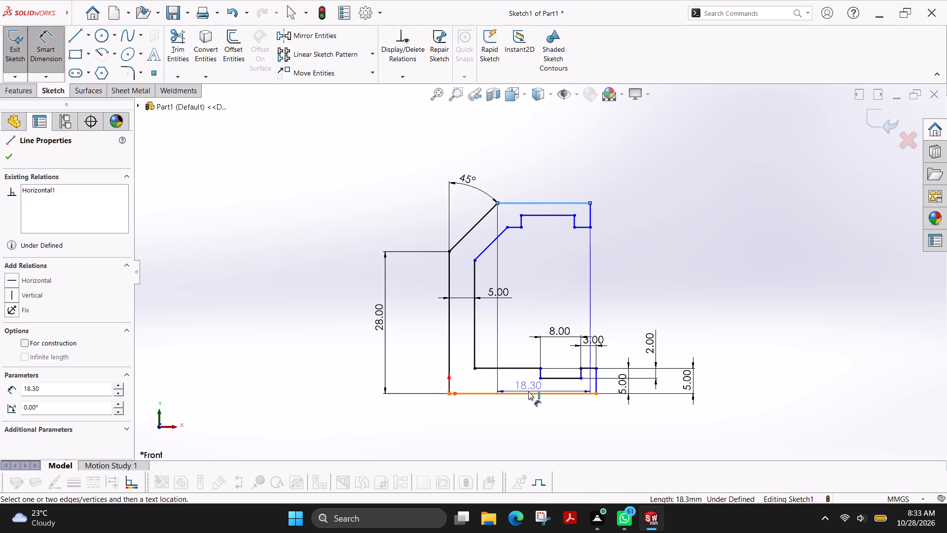
left_click(528, 392)
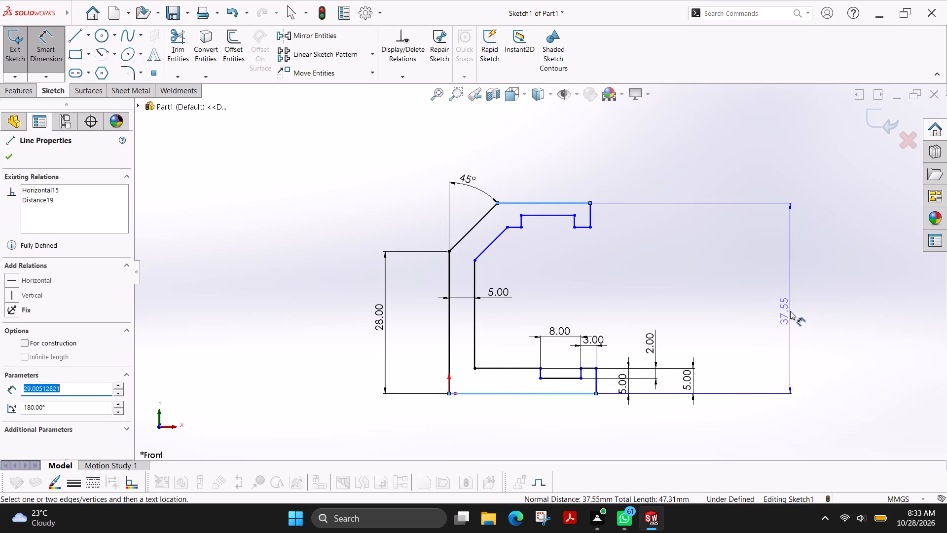
left_click(790, 309)
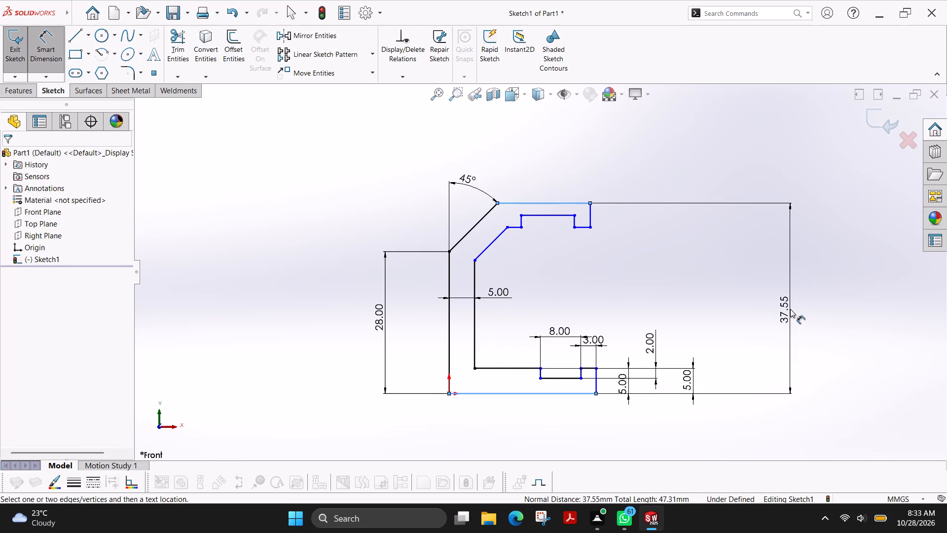
type("37")
key("Return")
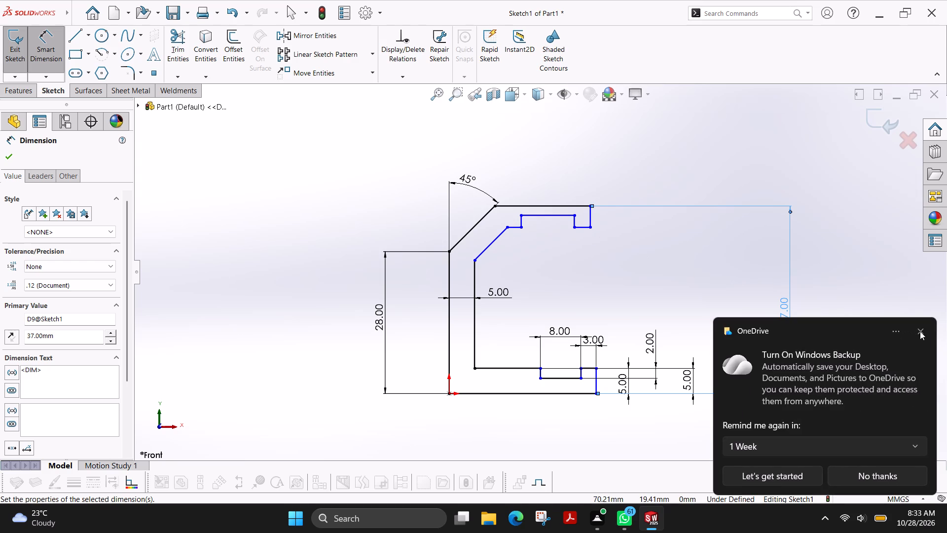
left_click(920, 331)
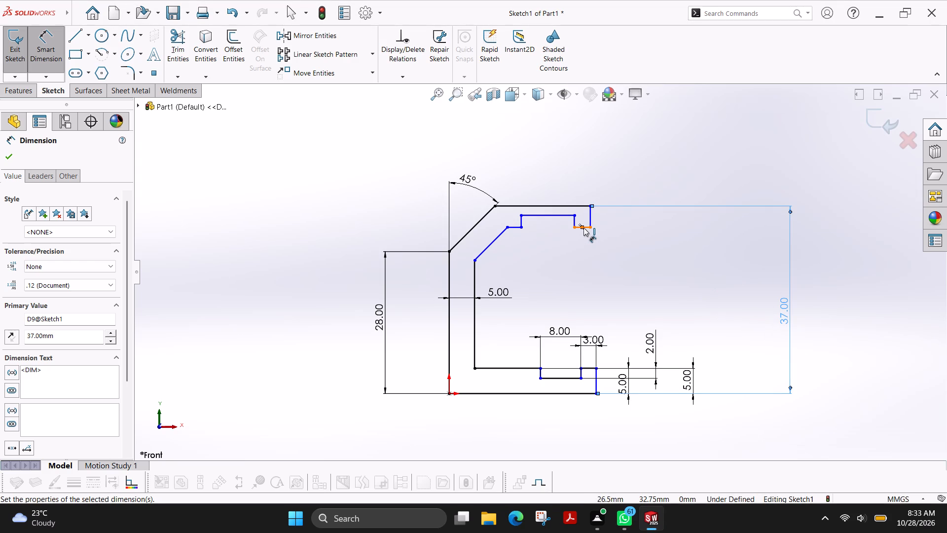
Dimension the short horizontal lip at the end of the upper arm to 3 mm.
left_click(583, 228)
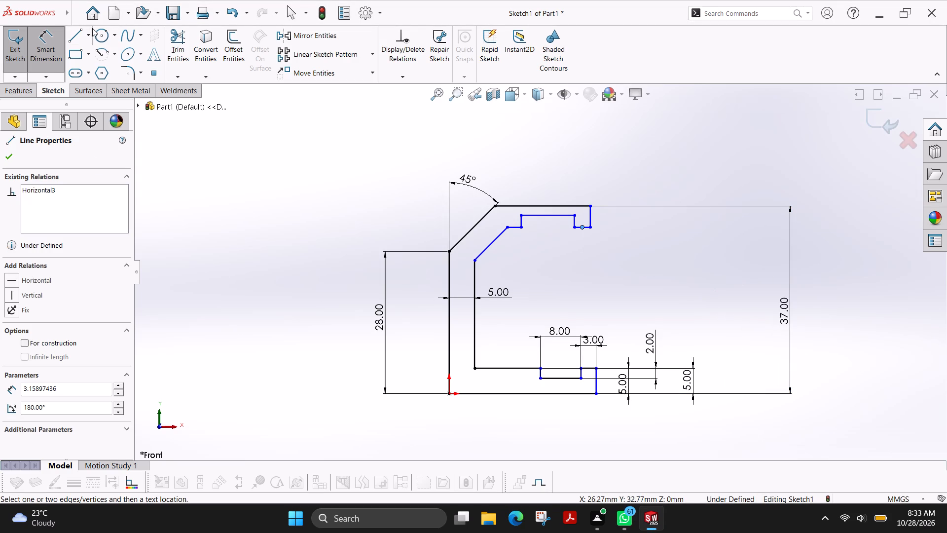
left_click(58, 49)
left_click(64, 64)
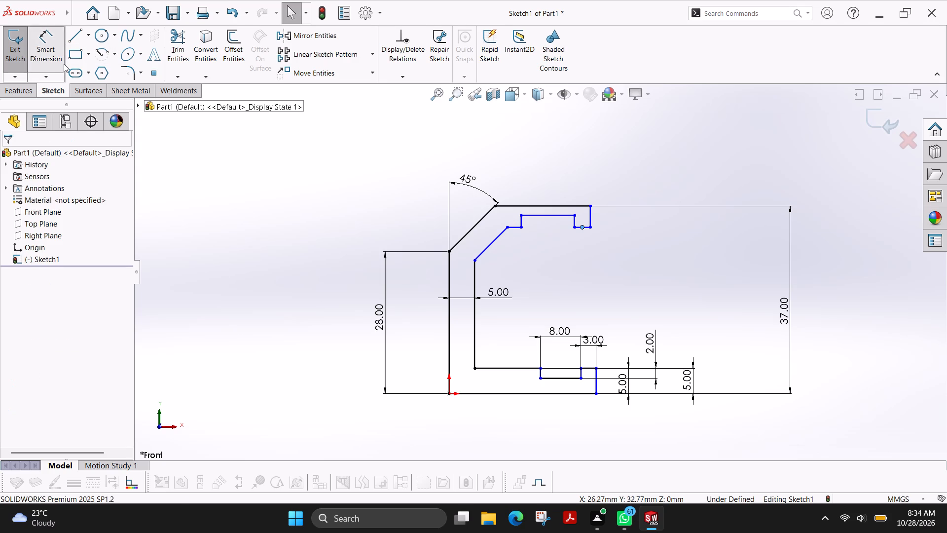
left_click(581, 228)
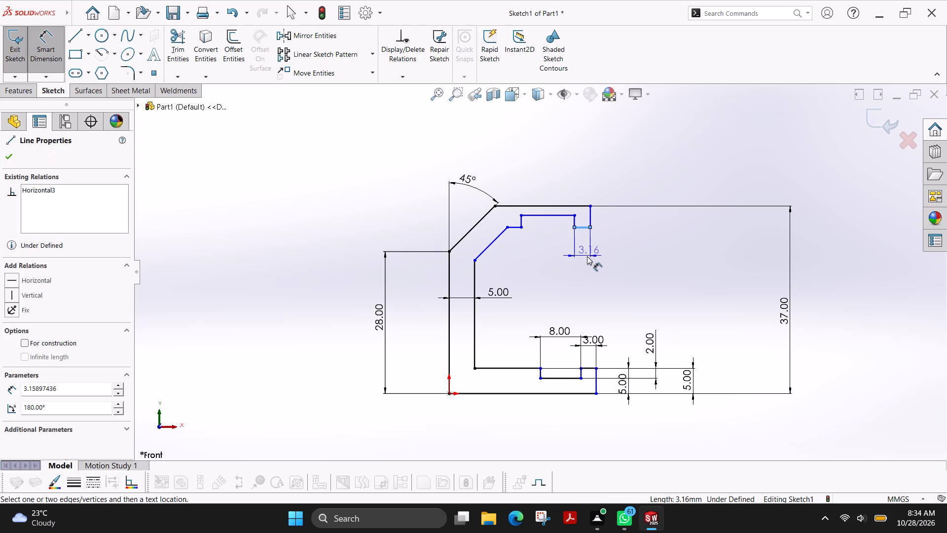
left_click(601, 256)
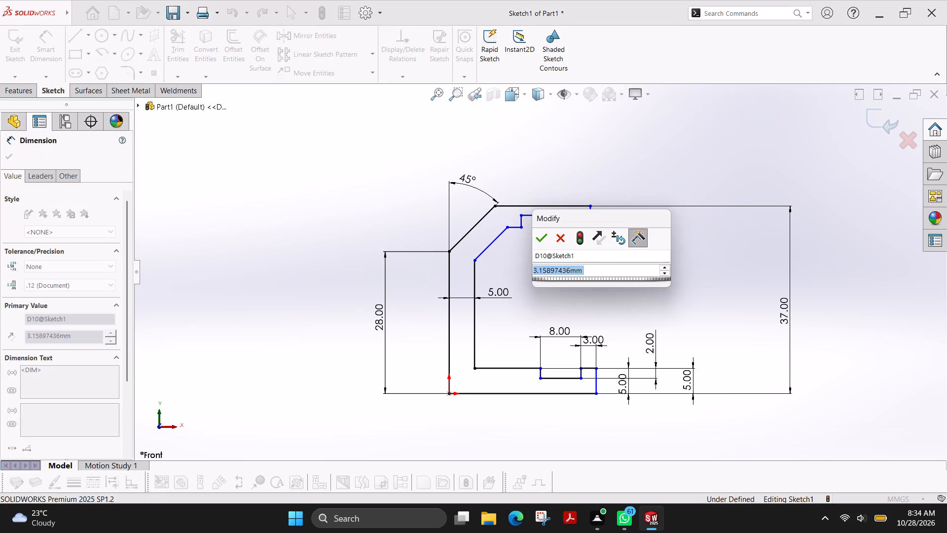
key("3")
key("Return")
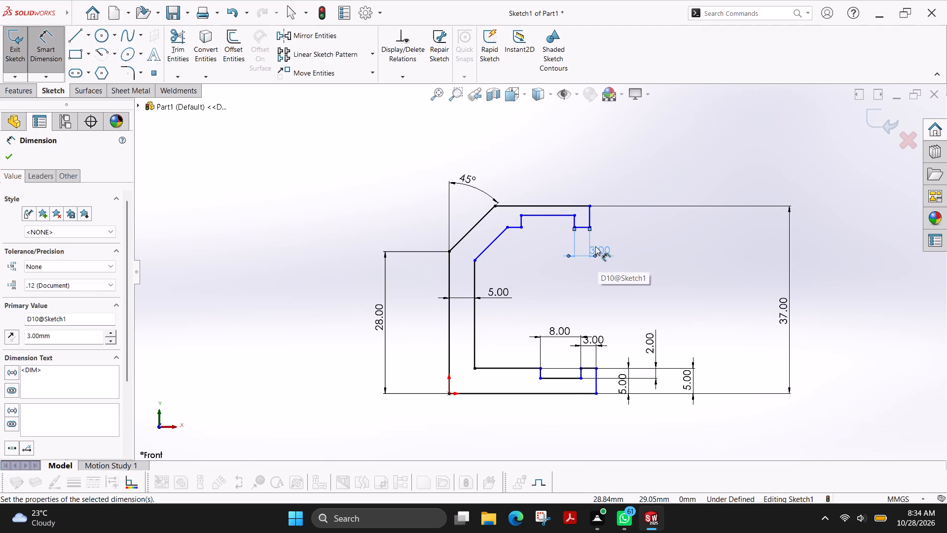
Dimension the upper arm's notch to a width of 8 mm.
scroll(595, 246, "down", 2)
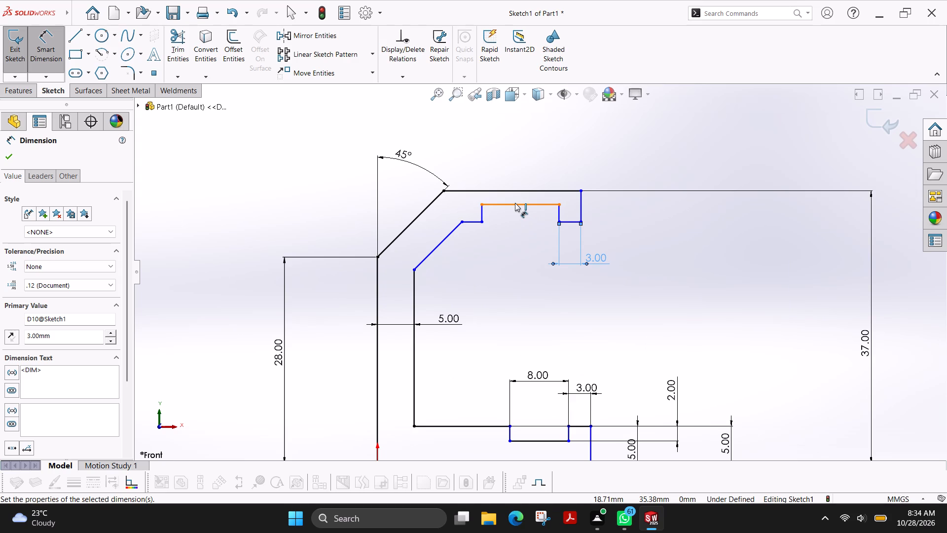
left_click(515, 203)
left_click(528, 246)
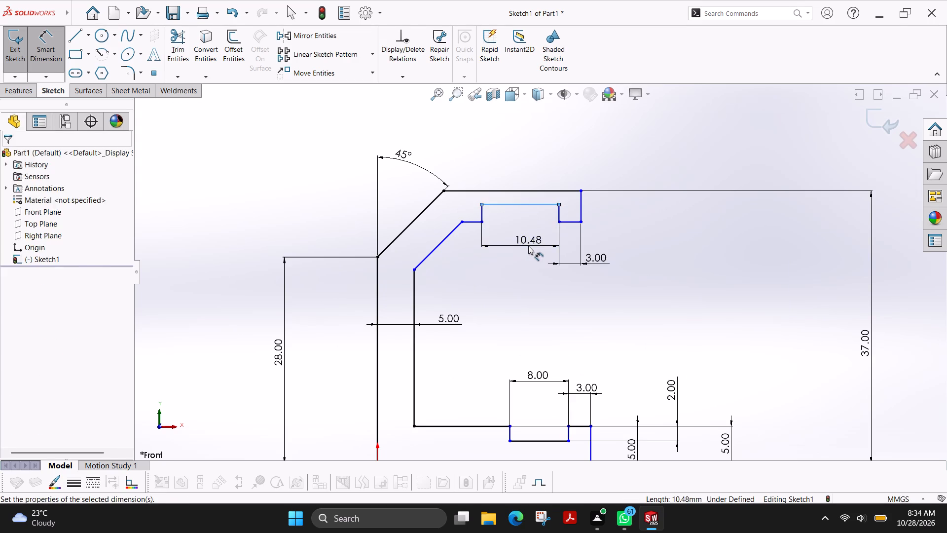
key("8")
key("Return")
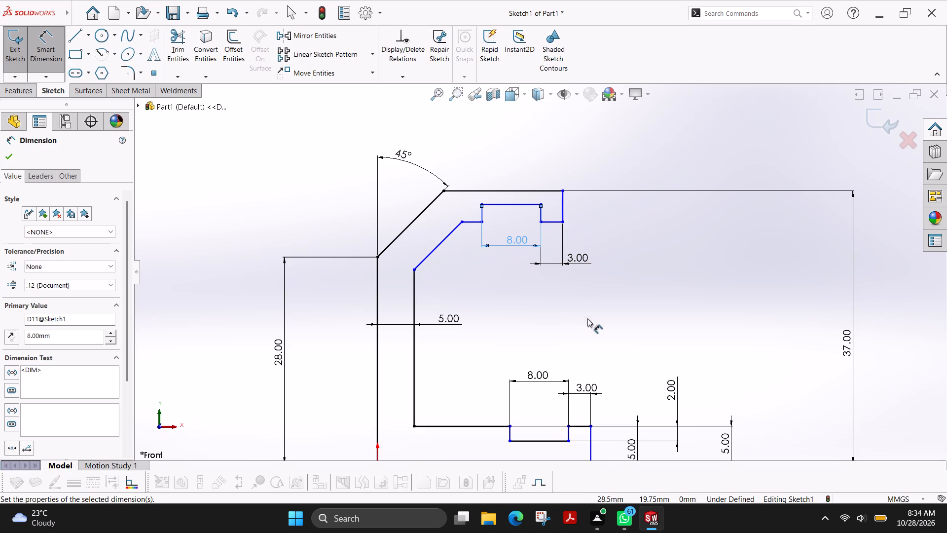
Dimension the vertical end line of the upper arm to 5 mm.
scroll(587, 319, "up", 2)
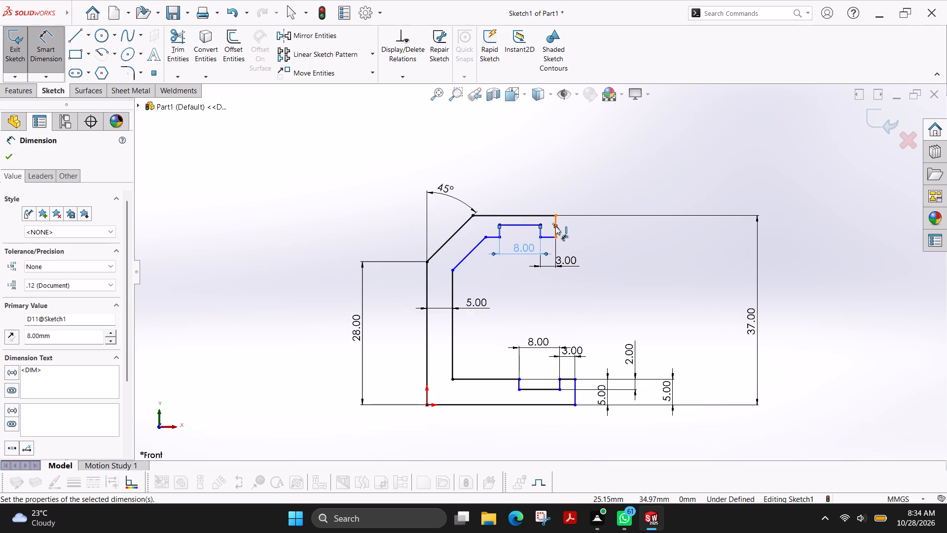
left_click(555, 226)
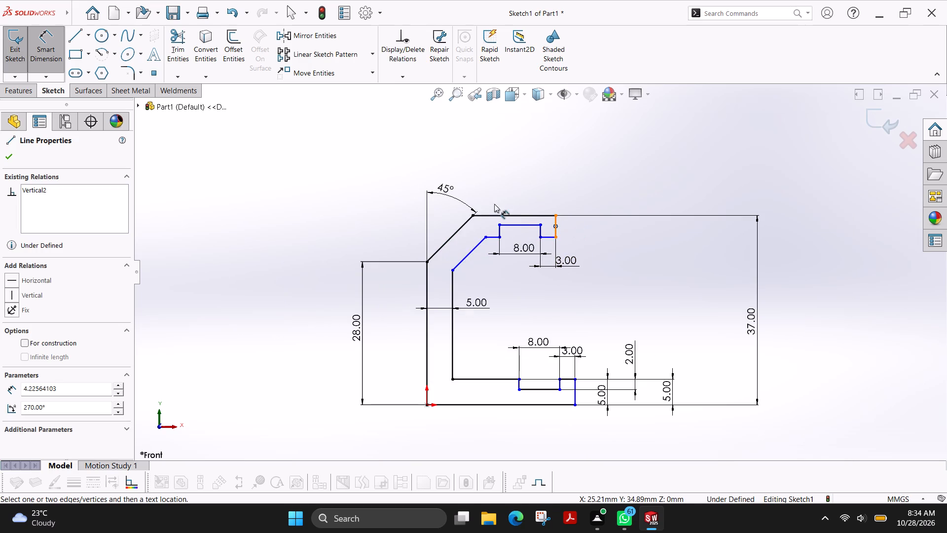
left_click(47, 66)
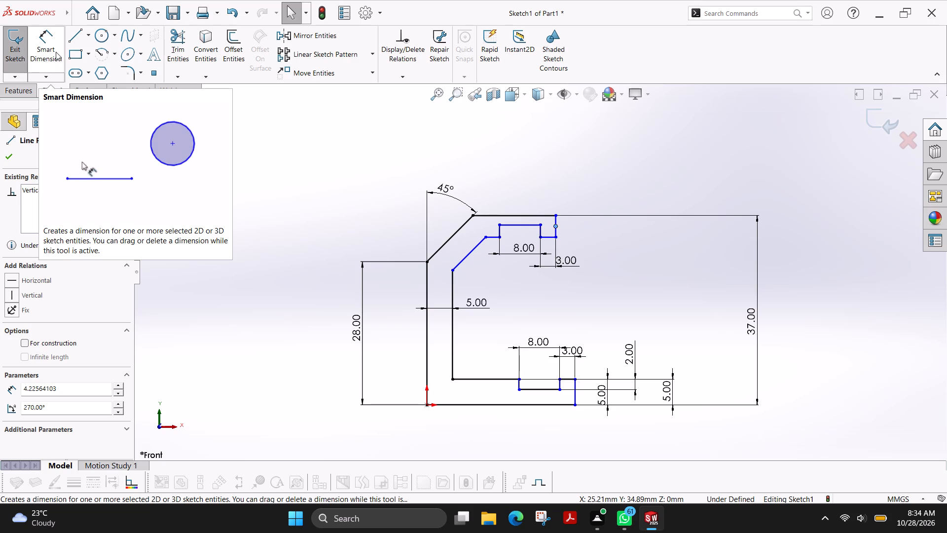
left_click(56, 51)
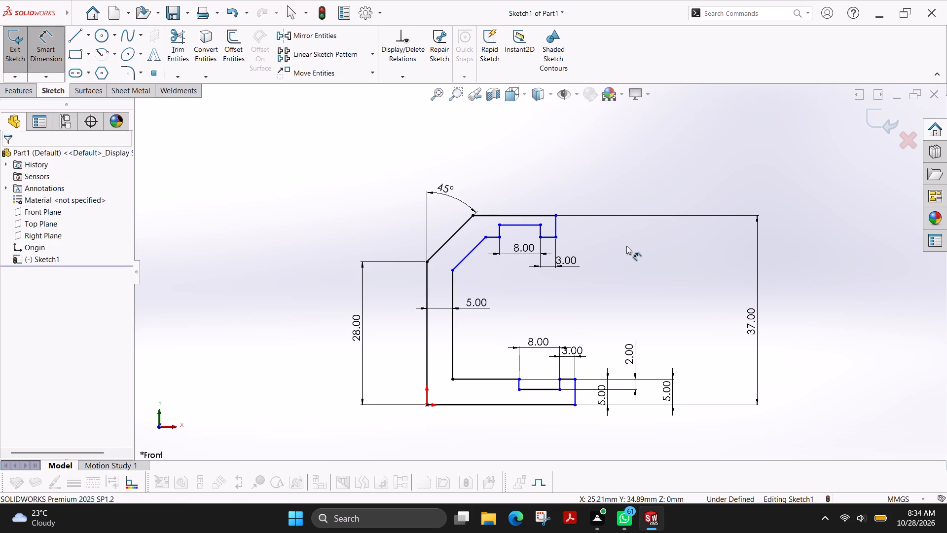
left_click(555, 230)
left_click(596, 231)
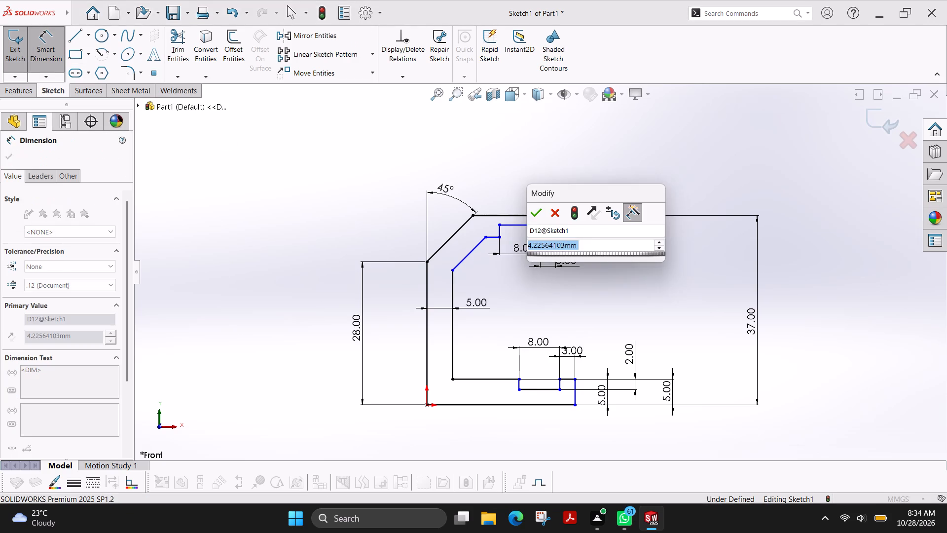
key("5")
key("Return")
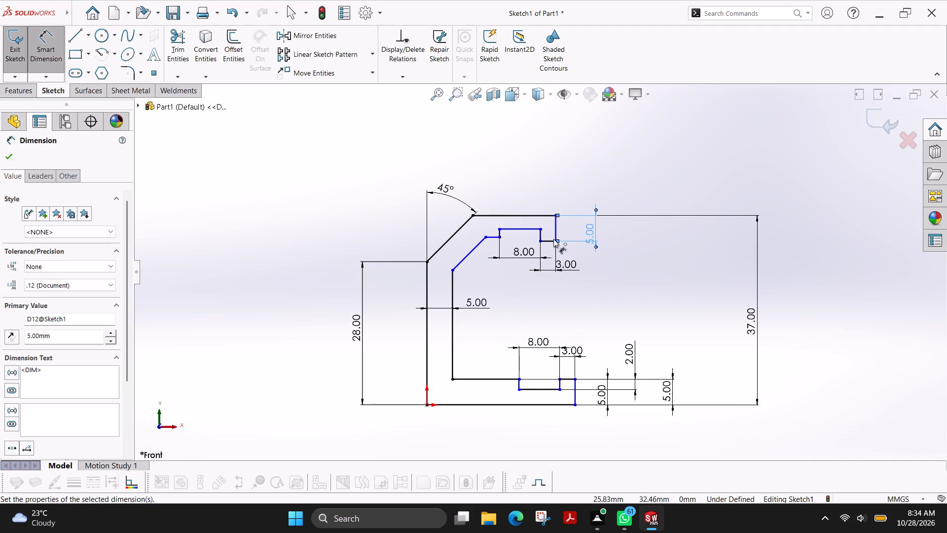
Dimension the upper arm's thickness to 5 mm, between the top line and the short inner horizontal line next to the diagonal.
left_click(490, 238)
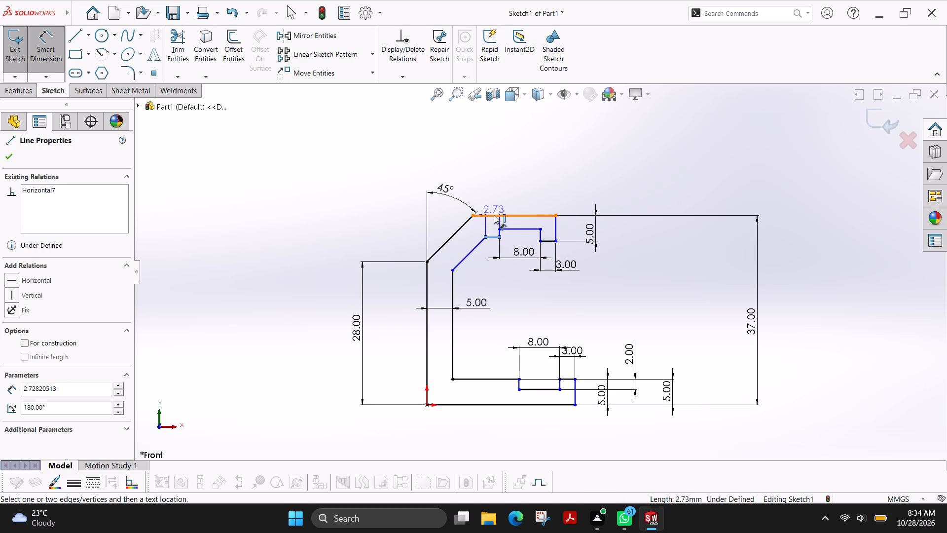
left_click(494, 215)
left_click(657, 232)
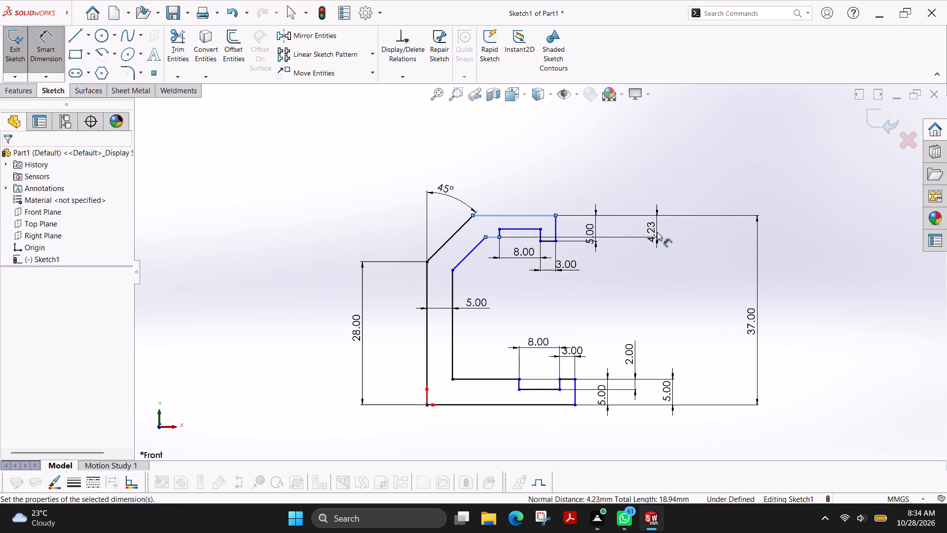
key("5")
key("Return")
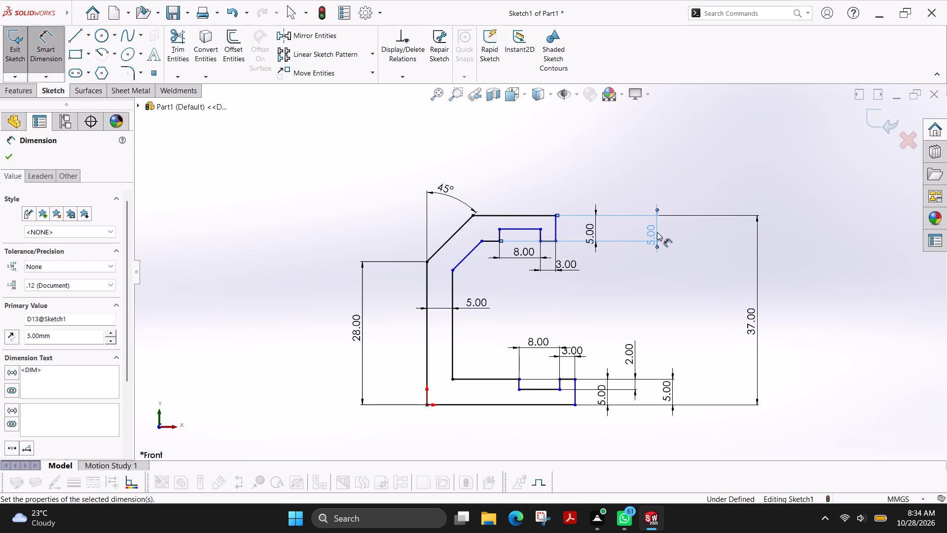
Dimension the upper arm's notch to a depth of 2 mm, measured from the lip line.
left_click(521, 227)
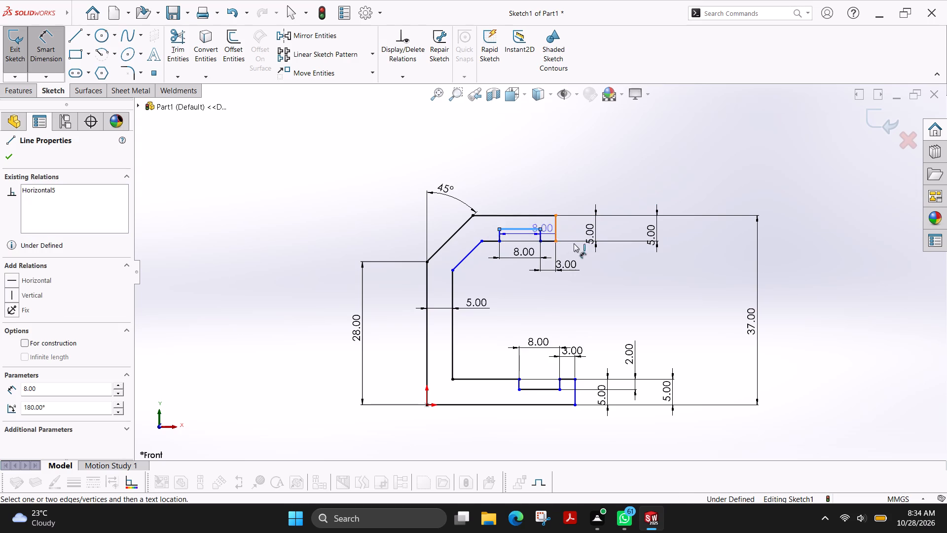
left_click(549, 241)
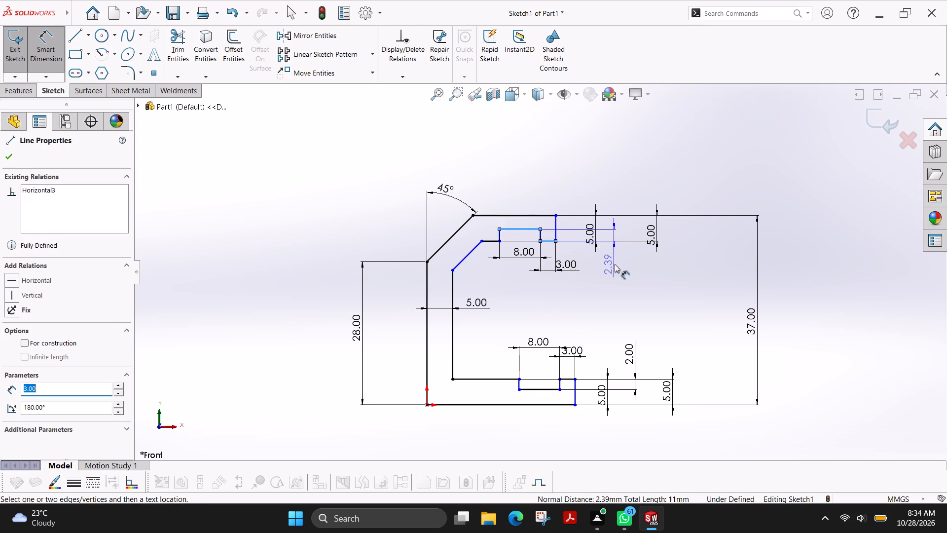
left_click(619, 264)
key("2")
key("Return")
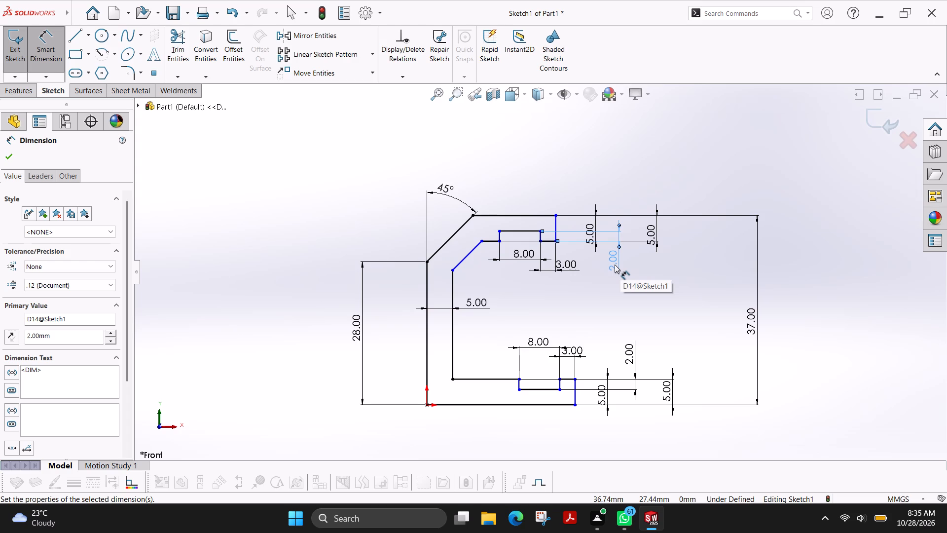
Dimension the upper arm's overall length to 25 mm, from the outer vertical line to its end line.
left_click(426, 287)
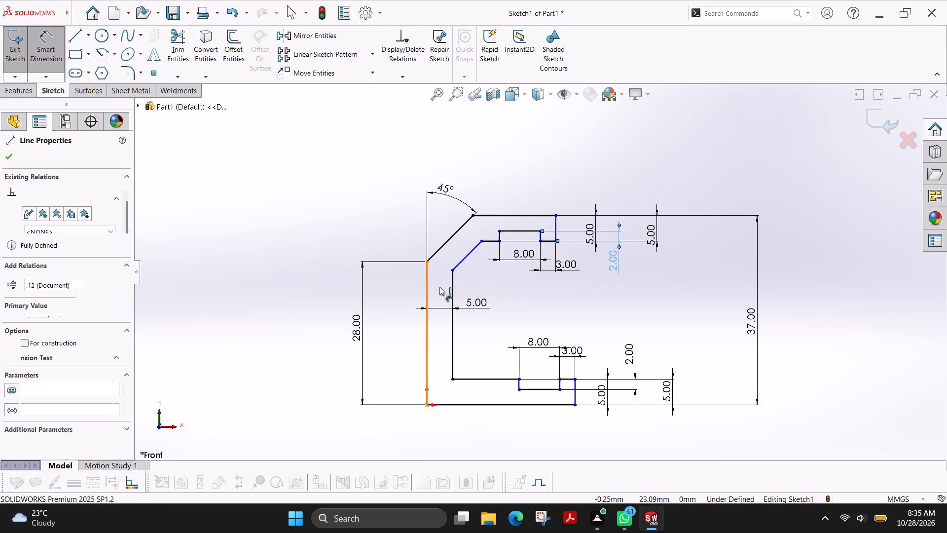
left_click(557, 232)
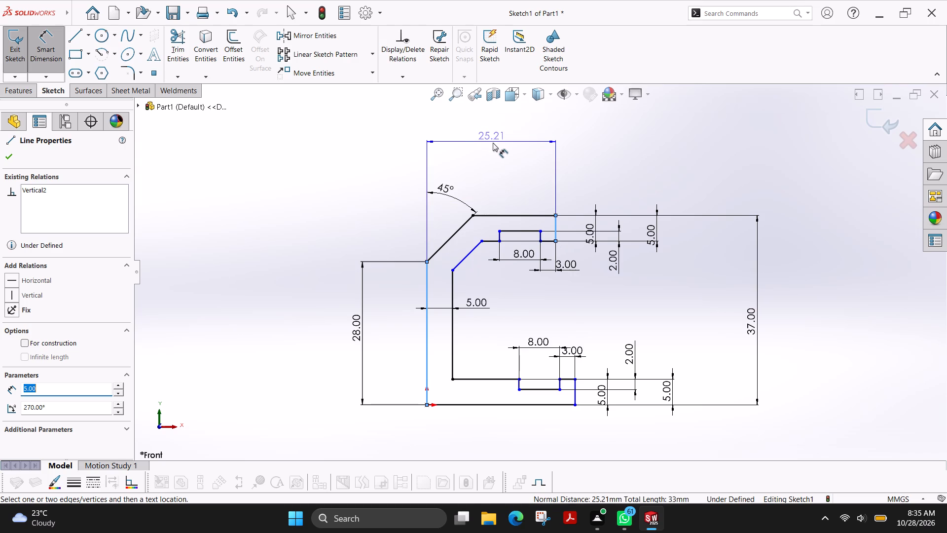
left_click(493, 143)
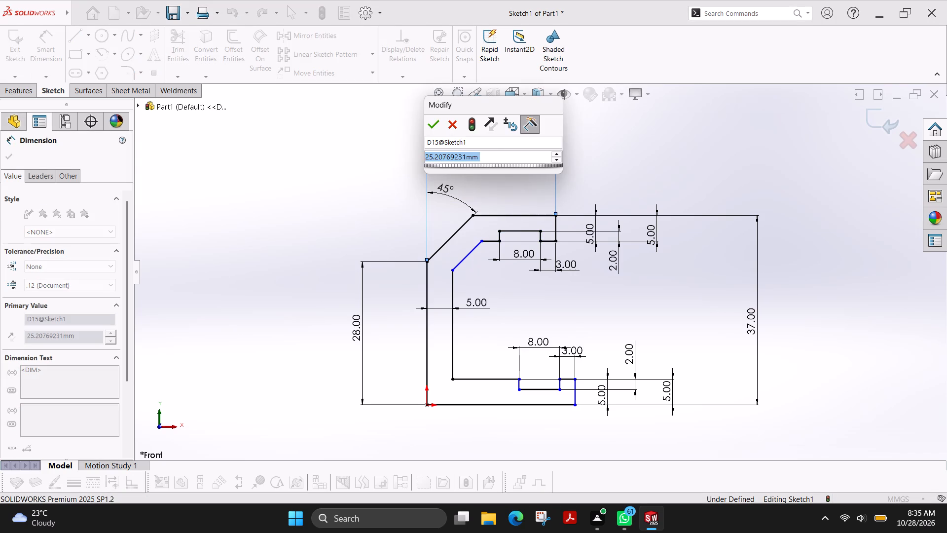
type("25")
key("Return")
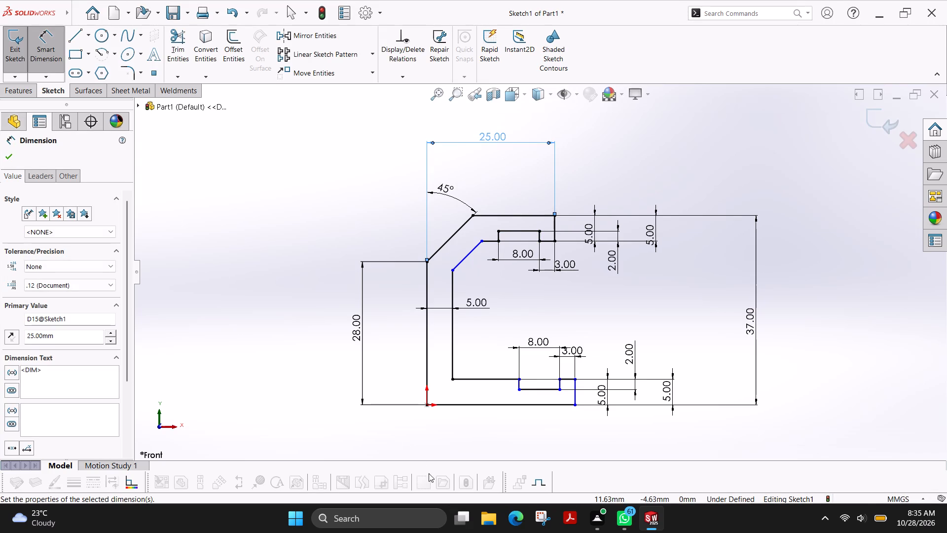
Dimension the lower arm's overall length to 25 mm, from the outer vertical line to its end line.
left_click(426, 364)
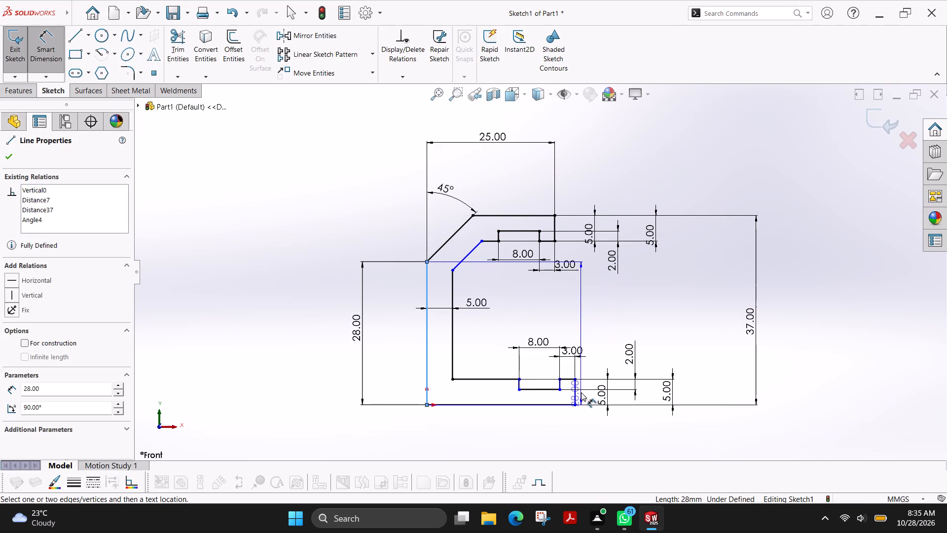
left_click(575, 390)
left_click(510, 440)
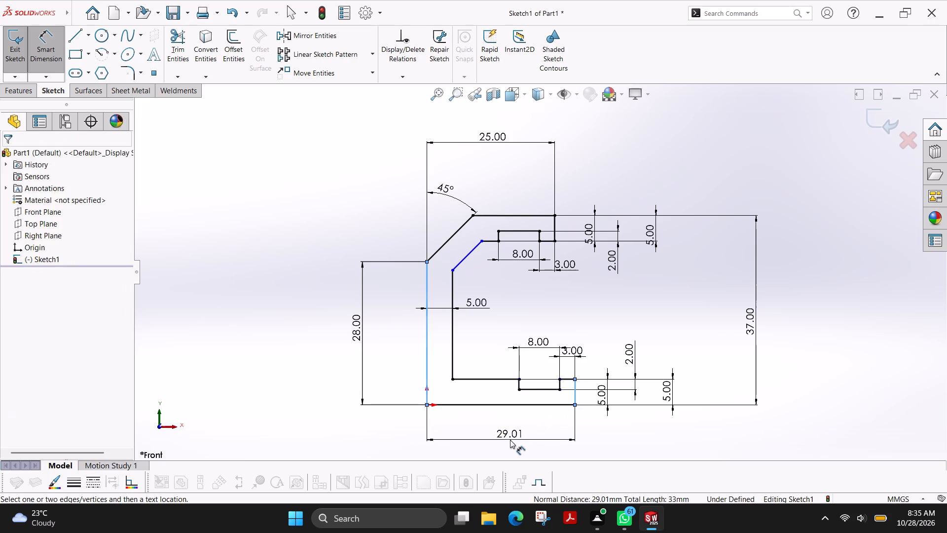
type("25")
key("Return")
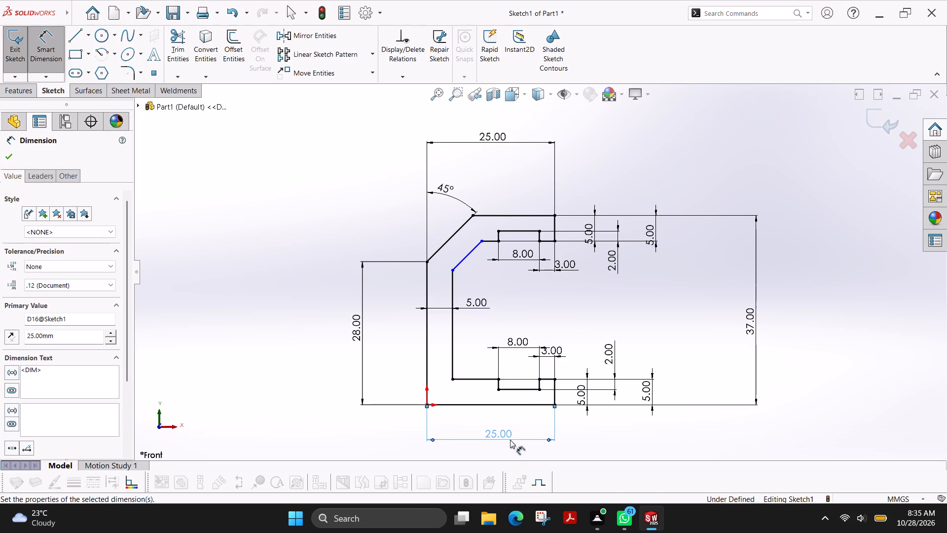
Dimension the distance between the outer and inner diagonal lines to 5 mm.
left_click(447, 238)
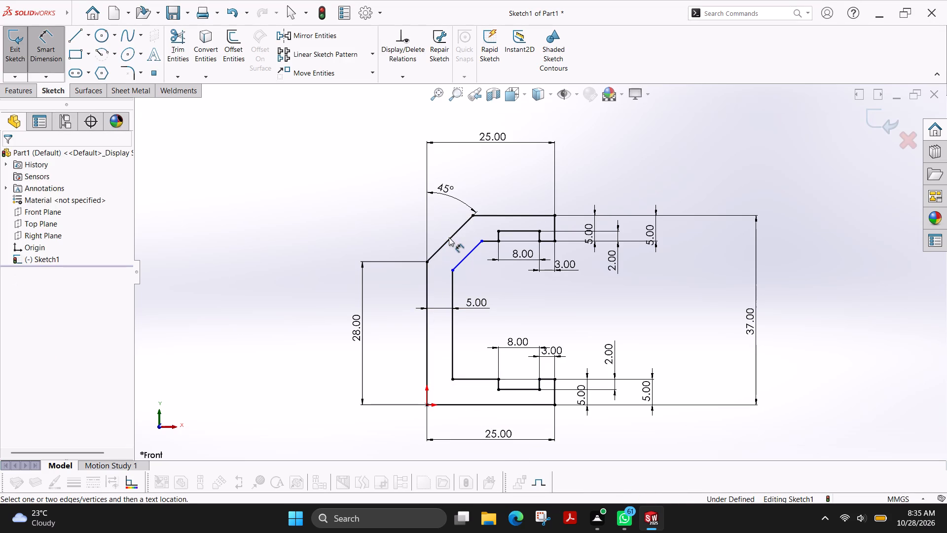
left_click(452, 239)
left_click(465, 257)
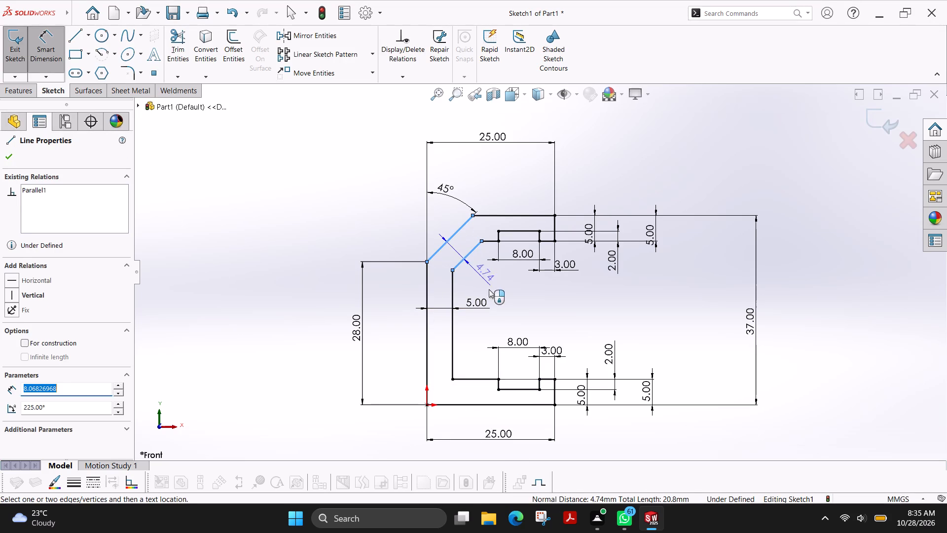
left_click(491, 280)
key("5")
key("Return")
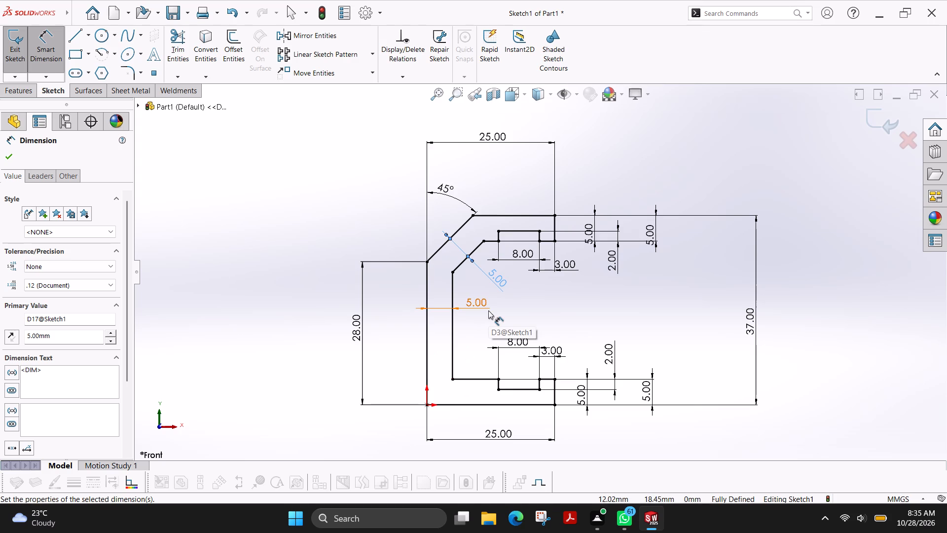
Extrude the C-shaped profile as a boss 10 mm deep with the Mid Plane end condition.
left_click(22, 89)
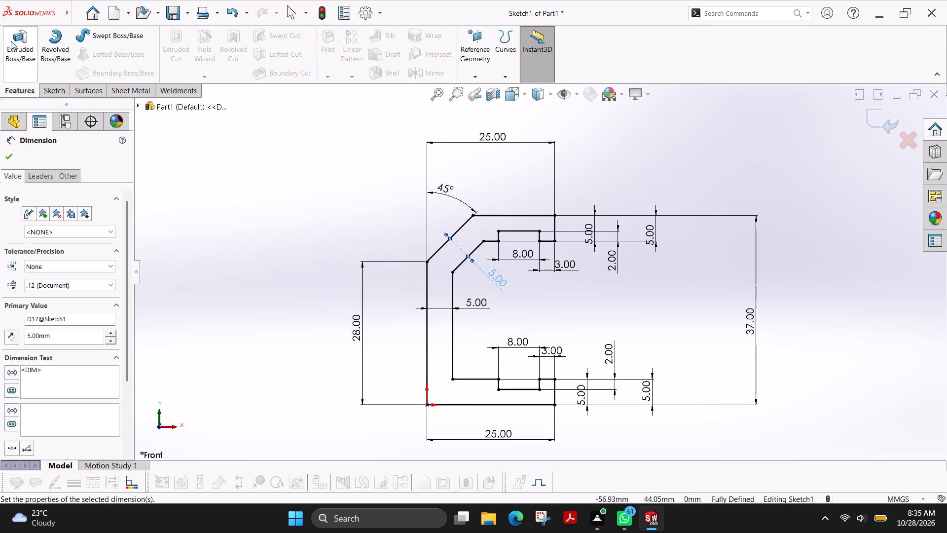
left_click(10, 37)
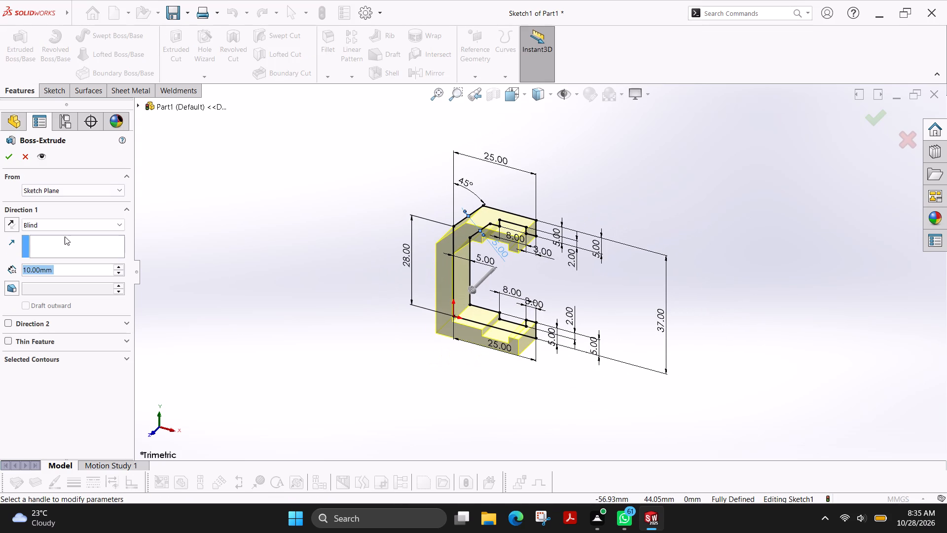
left_click(61, 226)
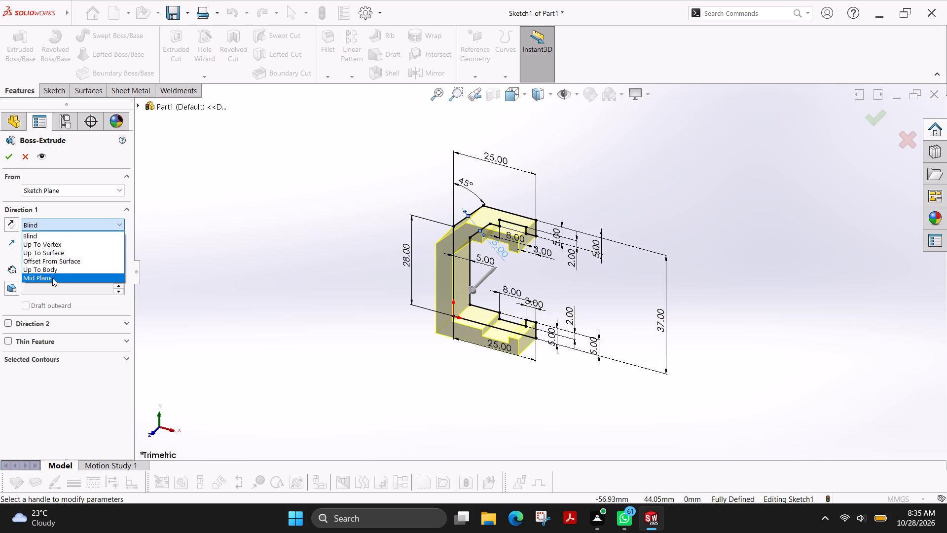
left_click(50, 278)
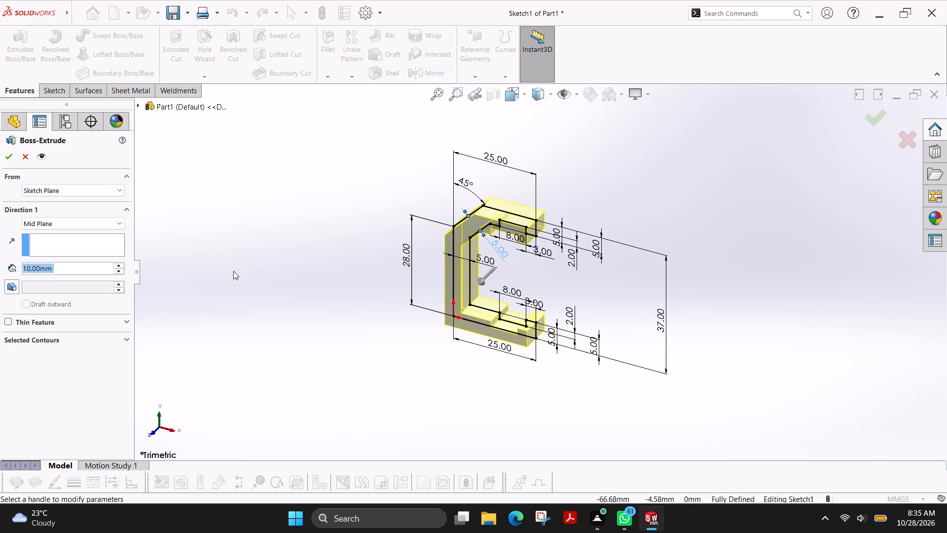
left_click(8, 155)
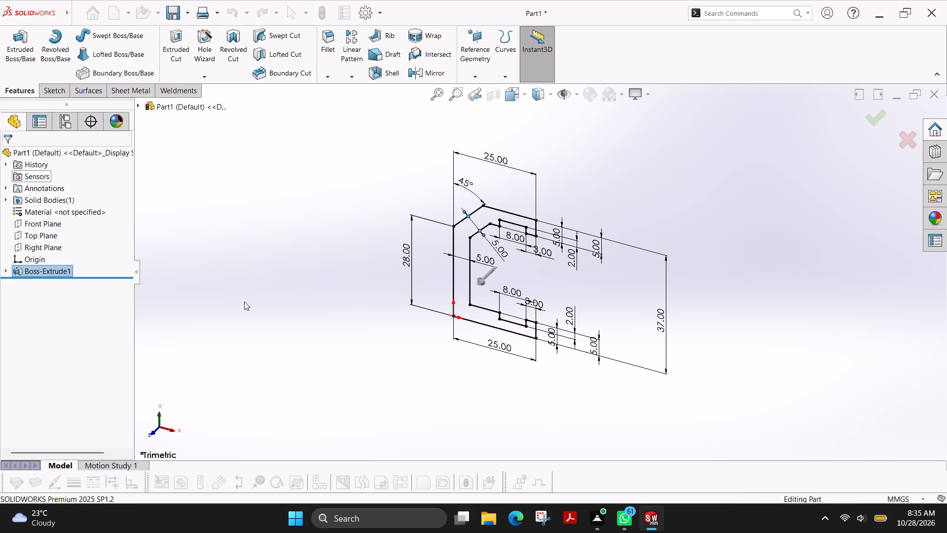
key("Escape")
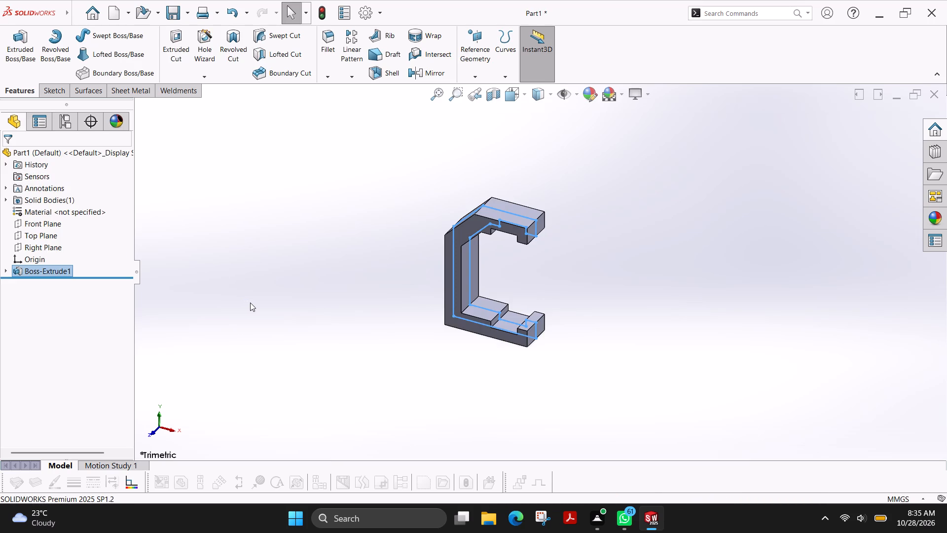
On the upper arm's top face, sketch a horizontal line about 34 mm long from the origin past the arm's end.
left_click(513, 213)
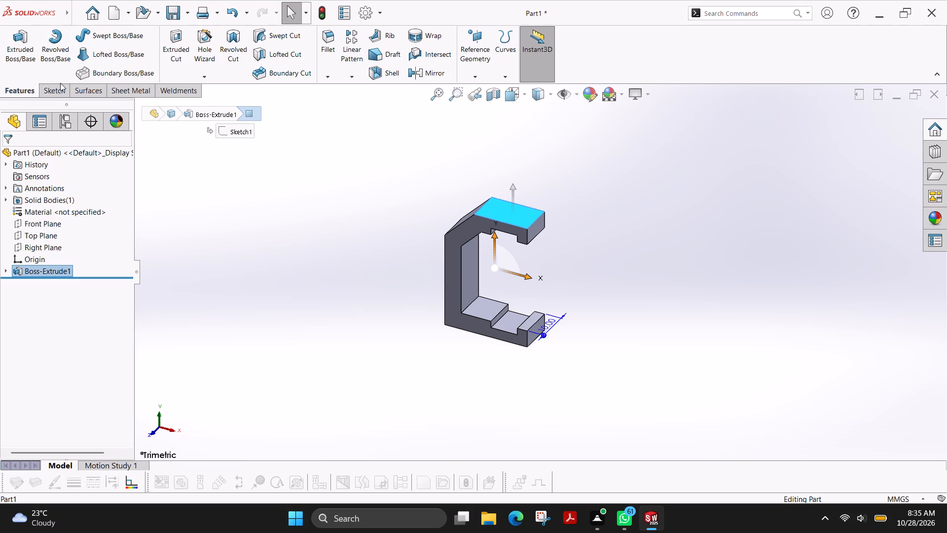
left_click(55, 89)
left_click(15, 50)
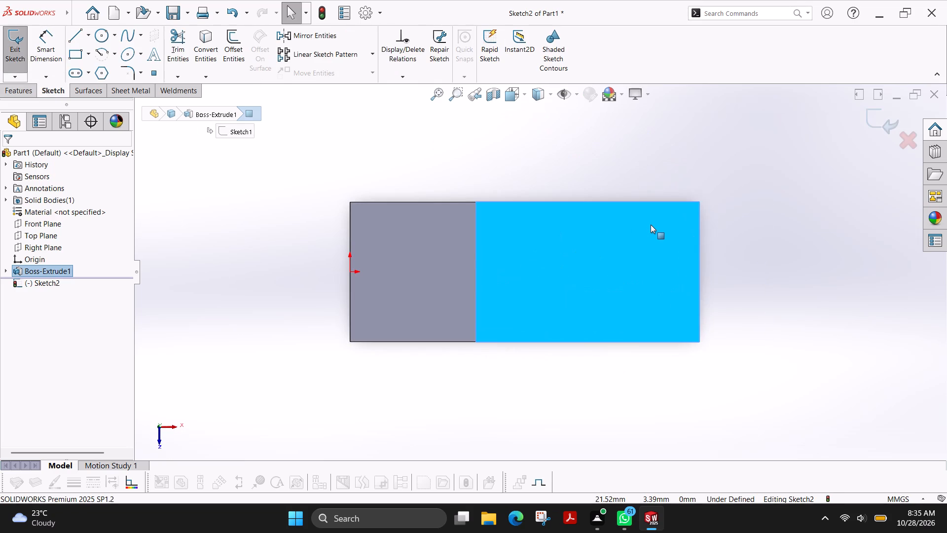
key("Escape")
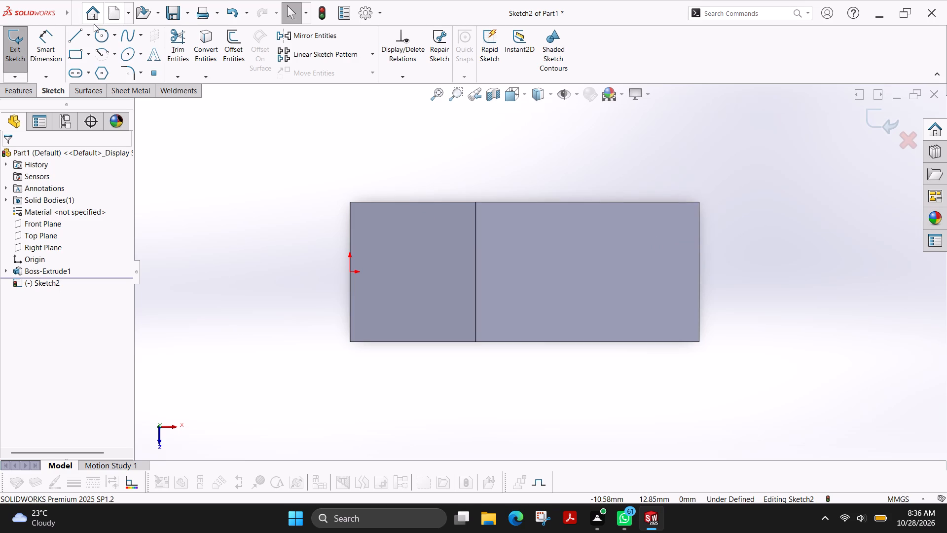
left_click(72, 37)
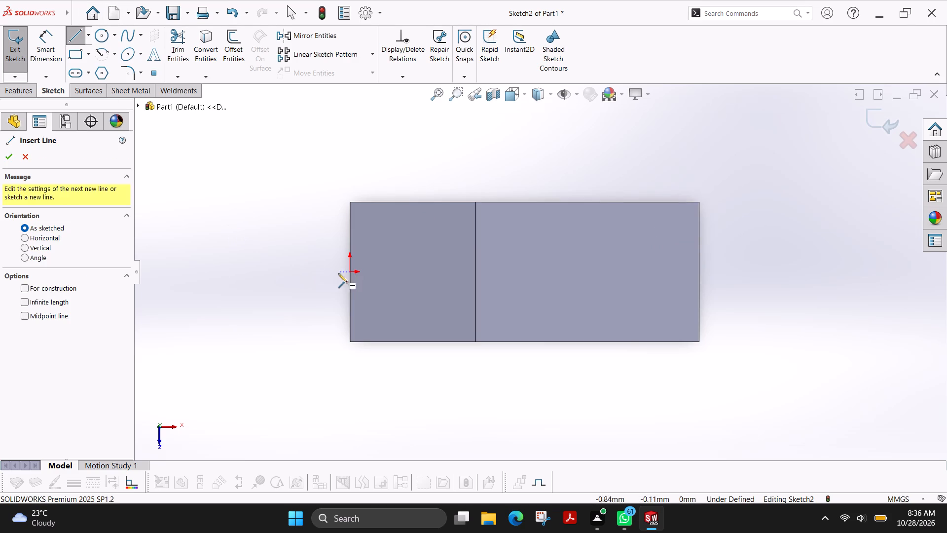
left_click(350, 272)
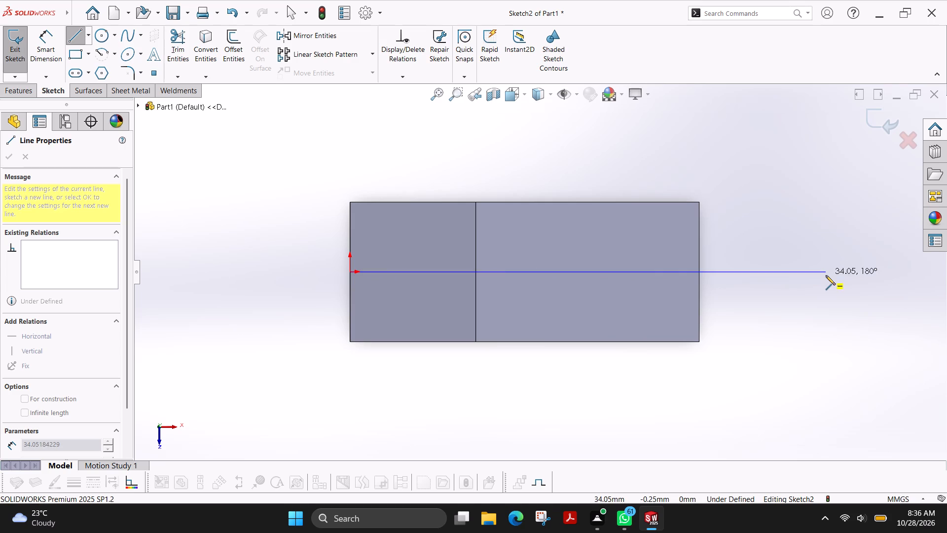
left_click(826, 274)
key("Escape")
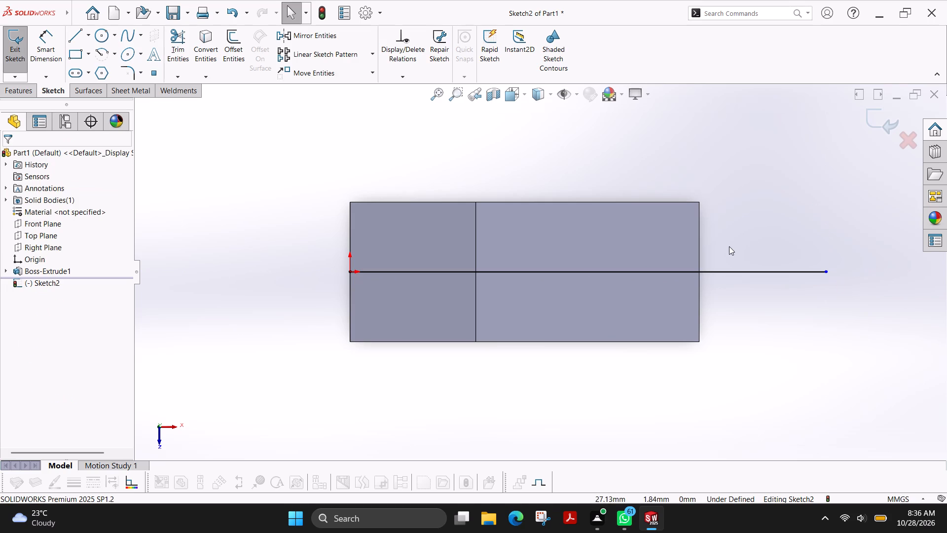
left_click(368, 149)
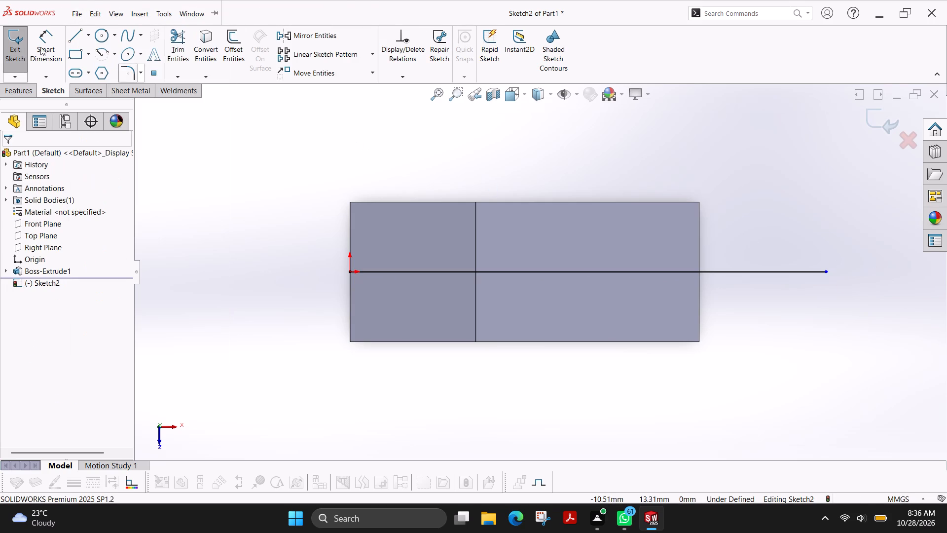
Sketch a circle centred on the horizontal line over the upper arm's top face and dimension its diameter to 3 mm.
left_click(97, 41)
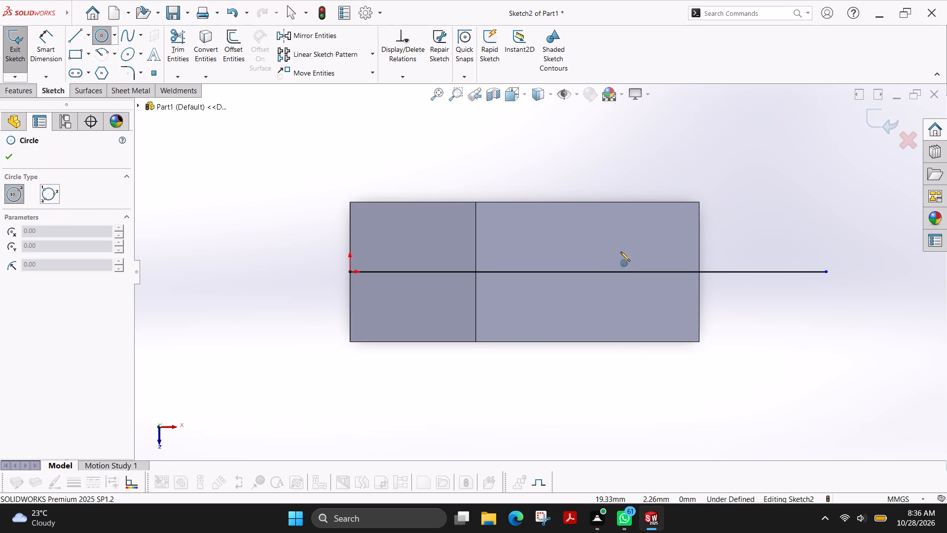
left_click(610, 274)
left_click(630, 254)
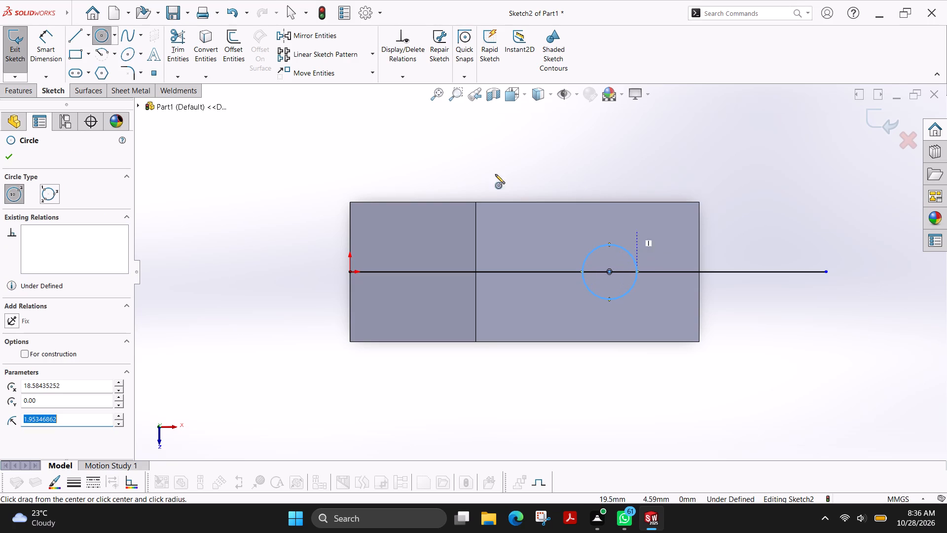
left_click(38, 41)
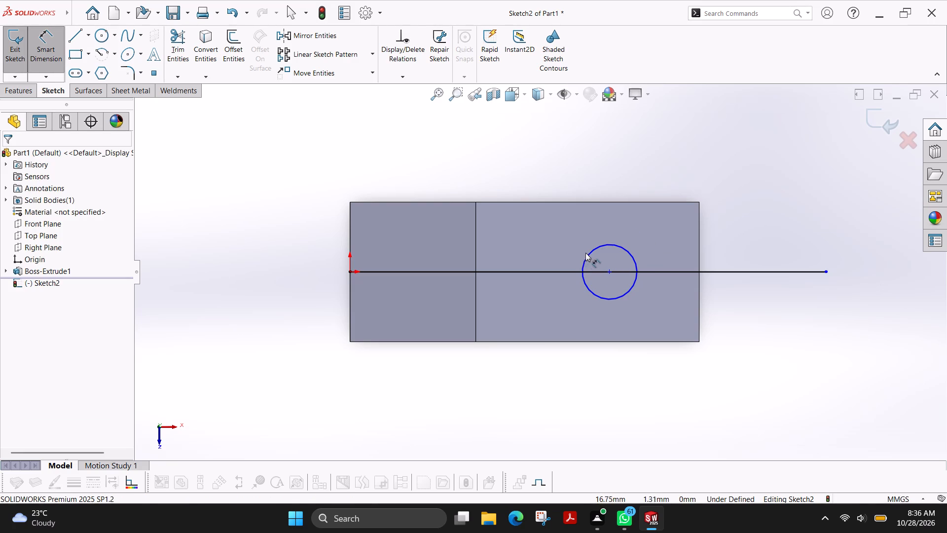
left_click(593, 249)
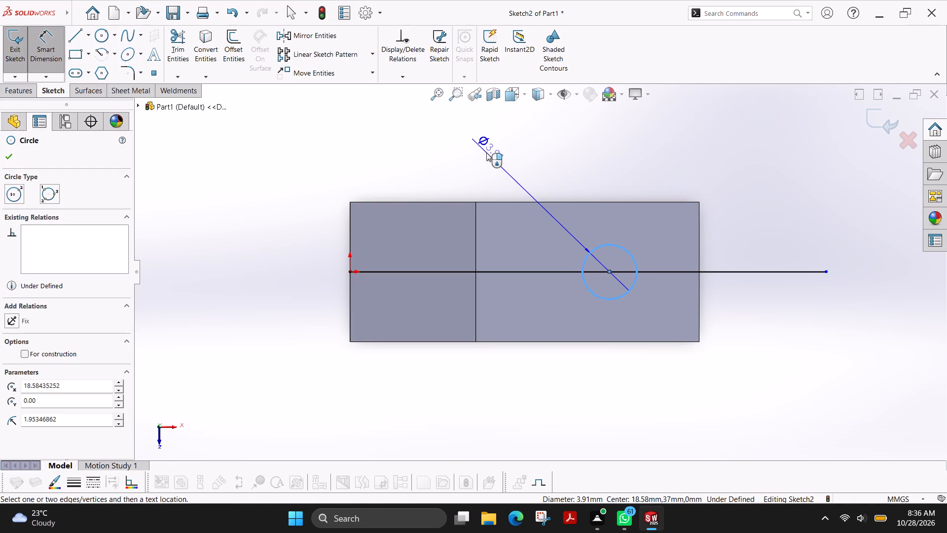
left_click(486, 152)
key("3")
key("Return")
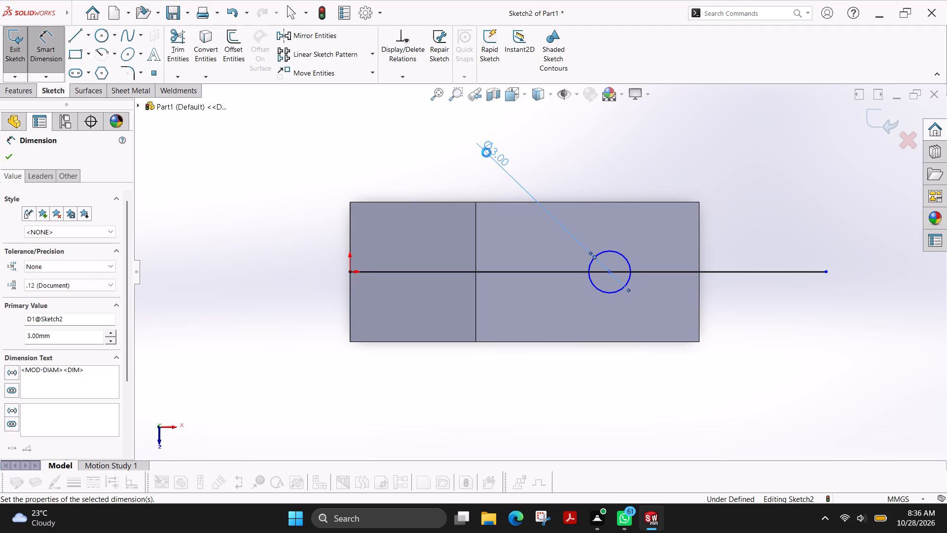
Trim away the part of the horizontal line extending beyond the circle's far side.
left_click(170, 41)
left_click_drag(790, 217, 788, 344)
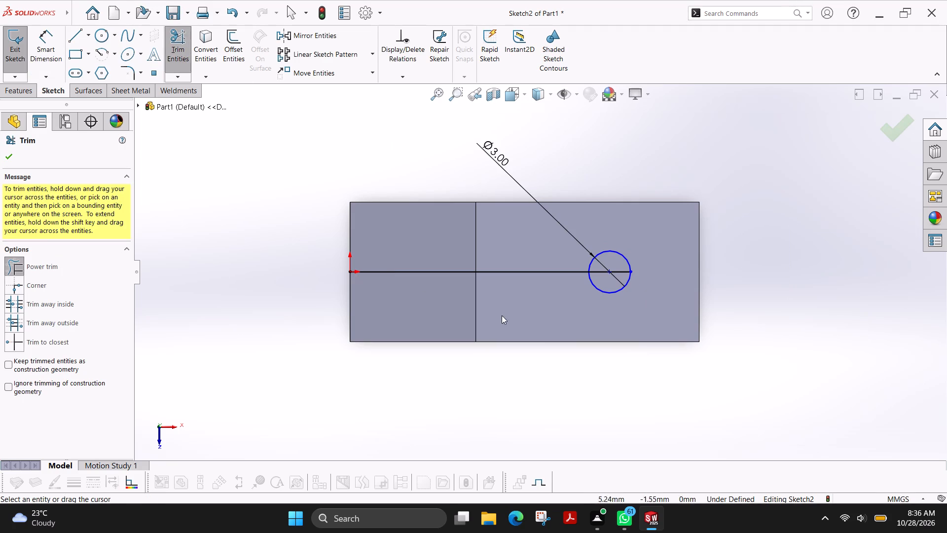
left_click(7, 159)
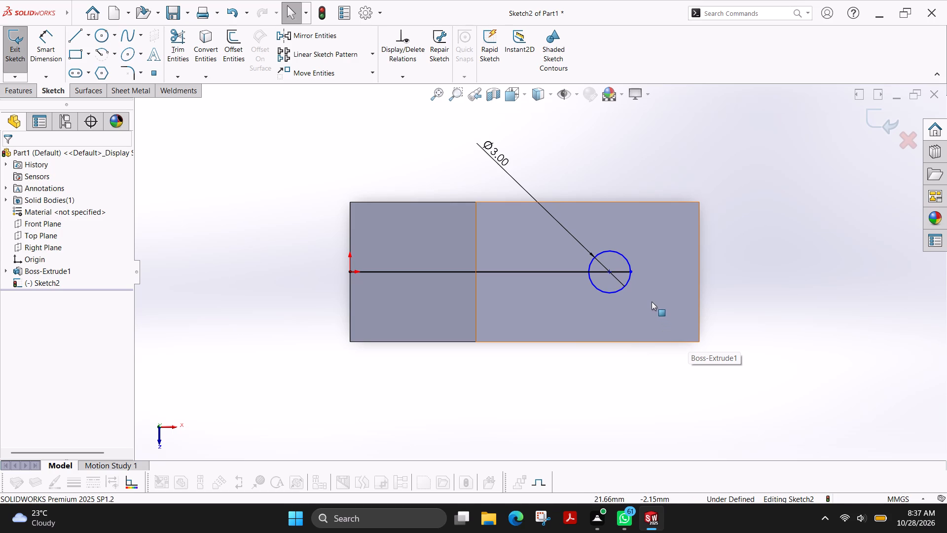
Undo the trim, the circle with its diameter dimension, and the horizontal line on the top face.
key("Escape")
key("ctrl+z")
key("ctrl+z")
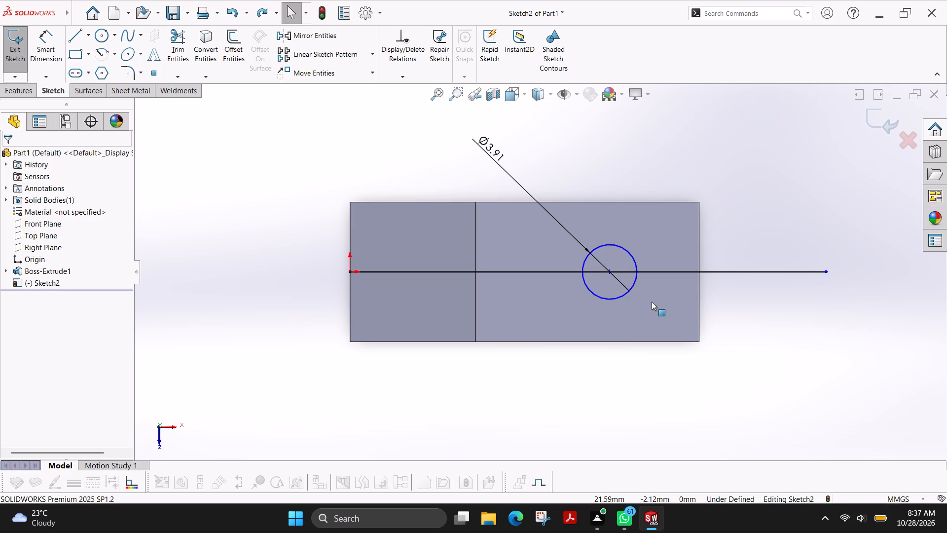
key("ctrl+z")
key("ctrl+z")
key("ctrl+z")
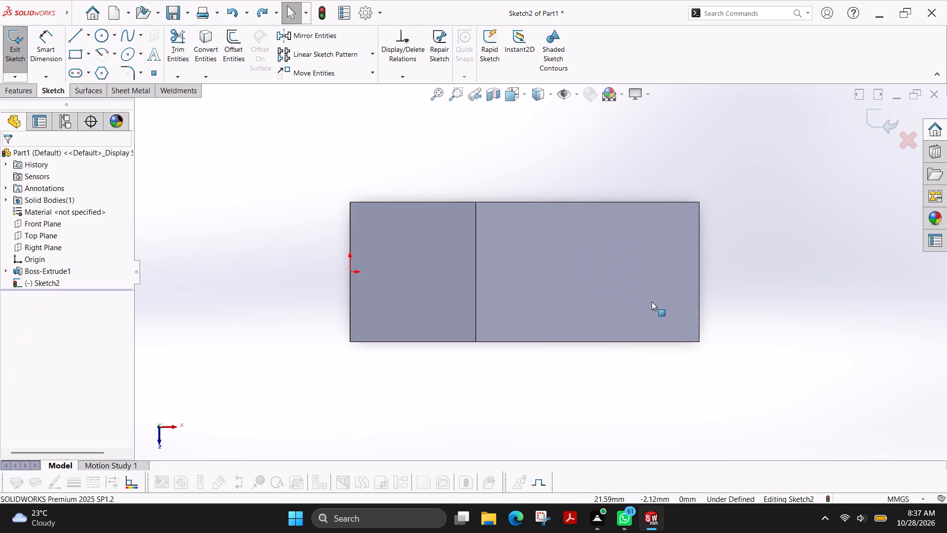
Close the empty top-face sketch and start a new sketch on the recessed notch face under the upper arm.
middle_click_drag(624, 295, 641, 230, "ctrl+shift")
middle_click_drag(641, 213, 608, 131, "ctrl+shift")
middle_click_drag(568, 264, 581, 226, "ctrl+shift")
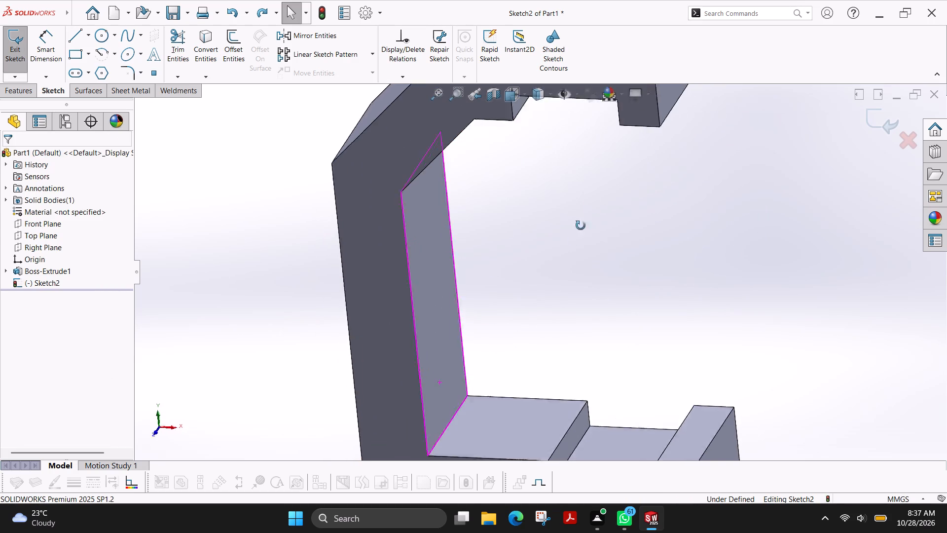
middle_click_drag(581, 226, 604, 150, "ctrl+shift")
middle_click_drag(610, 236, 624, 175, "ctrl+shift")
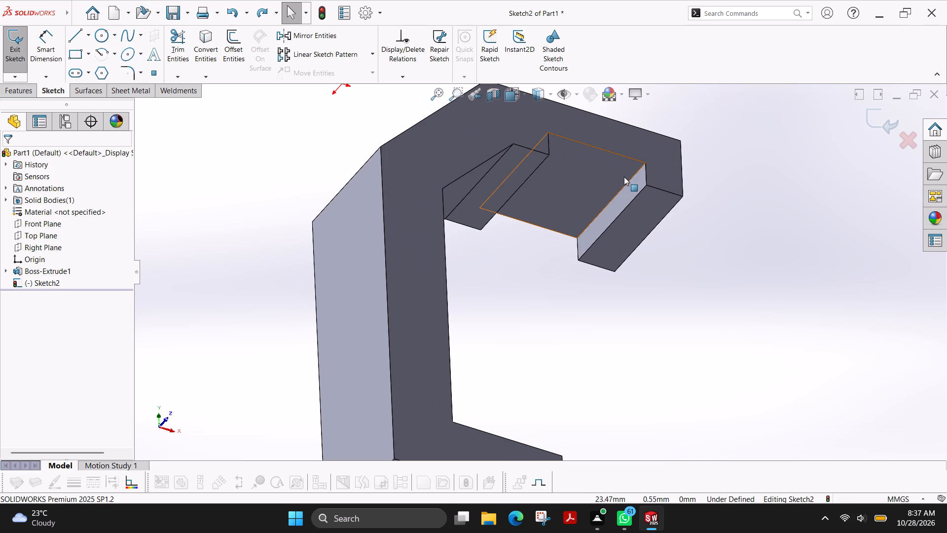
left_click(566, 174)
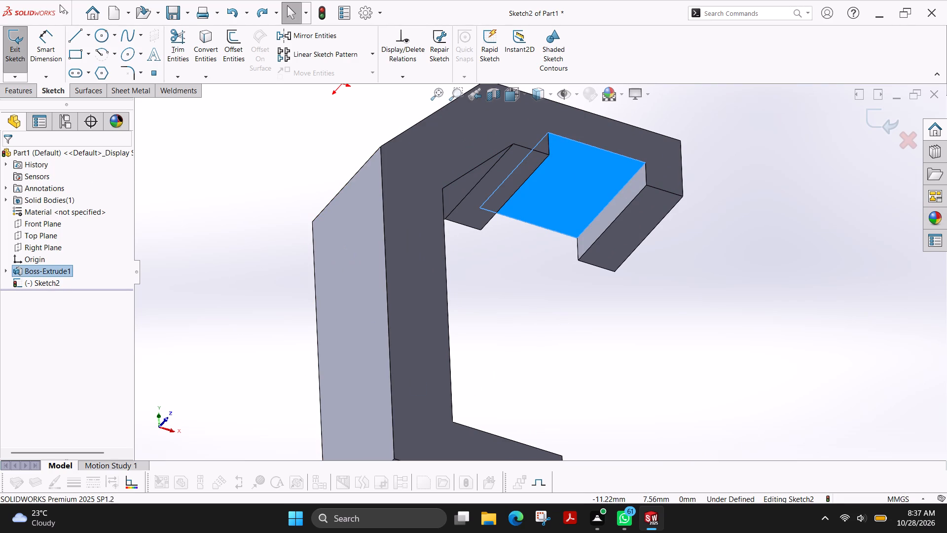
left_click(103, 36)
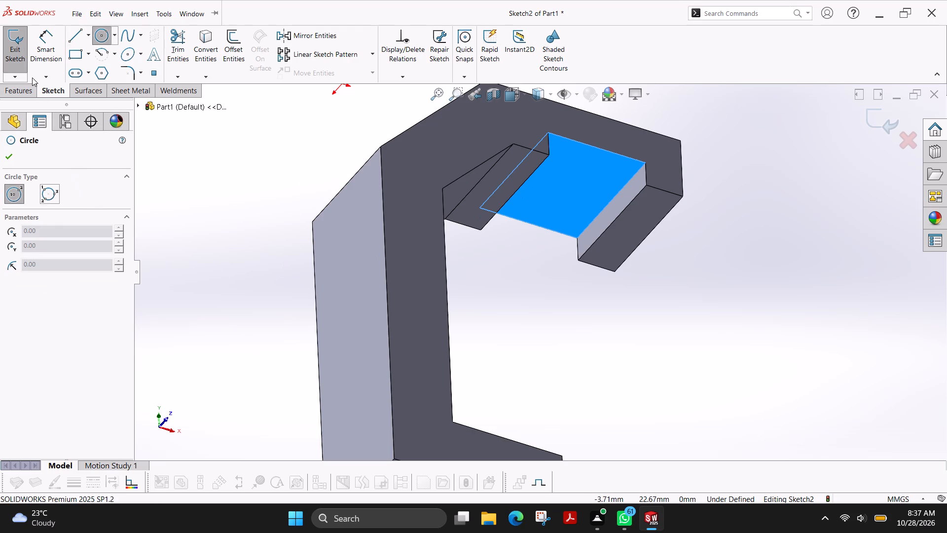
left_click(14, 57)
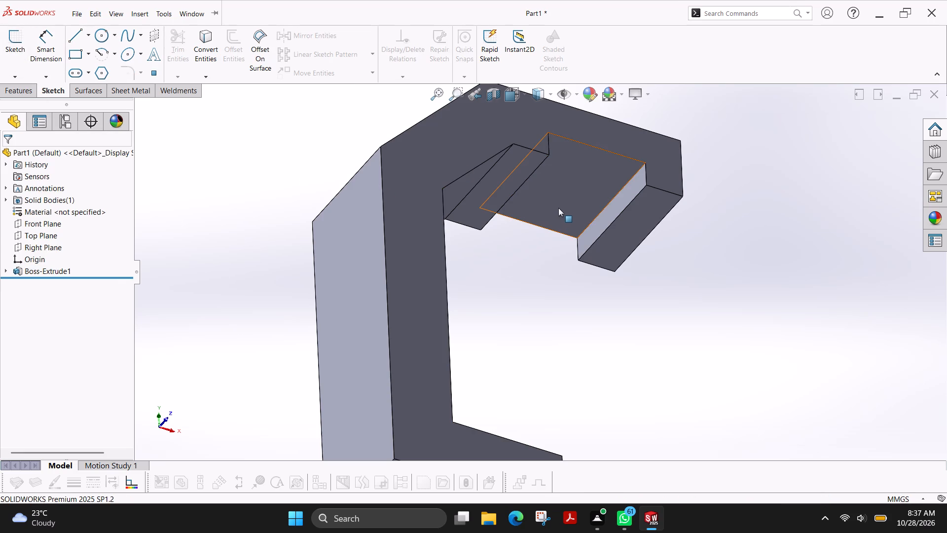
left_click(564, 201)
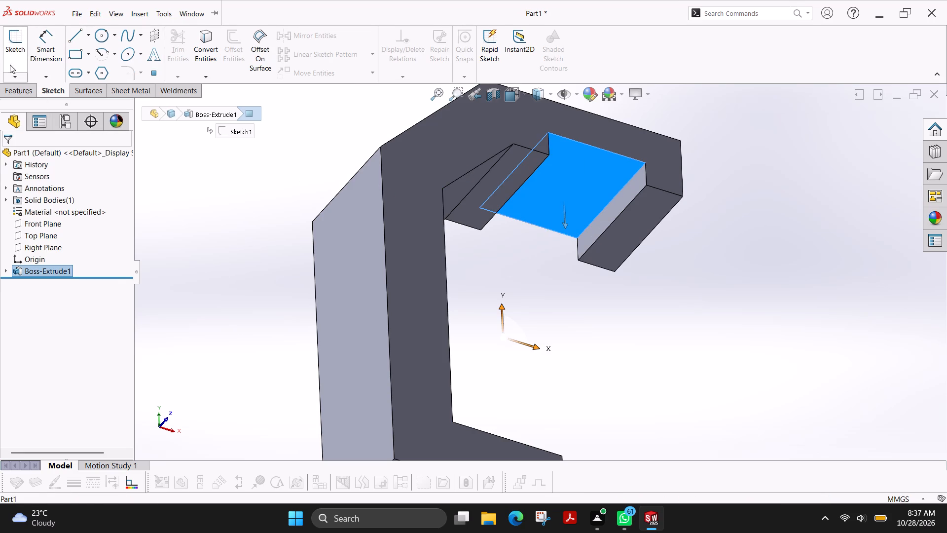
left_click(12, 55)
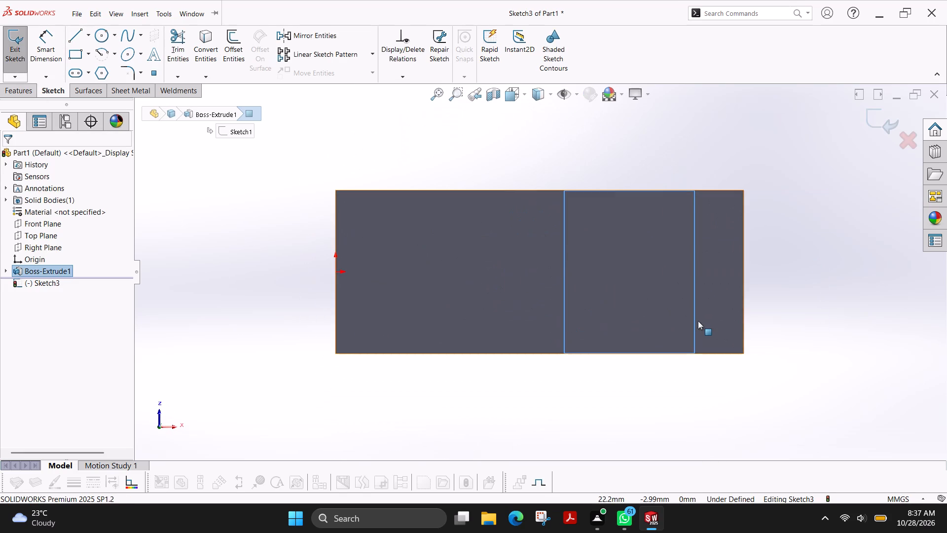
Draw an 8 by 10 mm corner rectangle over the notch face, snapping to its opposite corners.
left_click(79, 53)
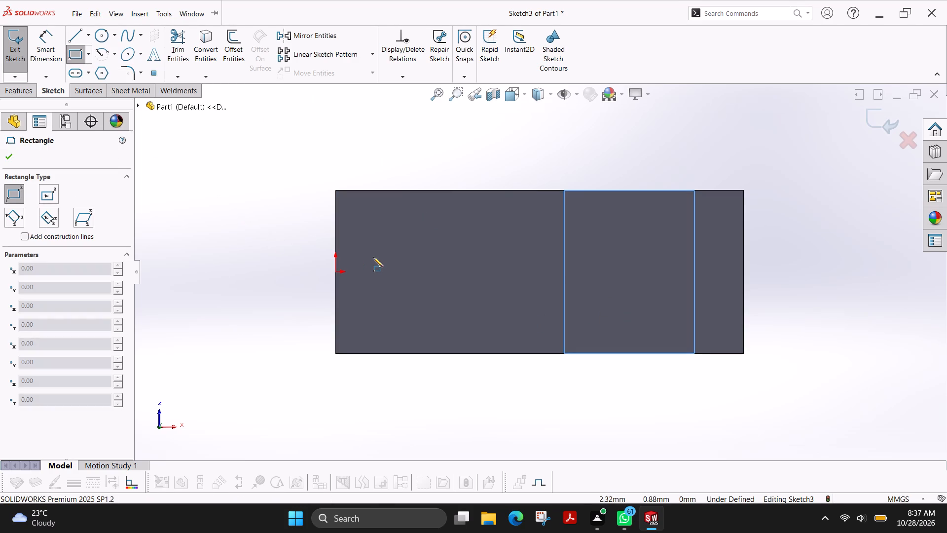
left_click(564, 190)
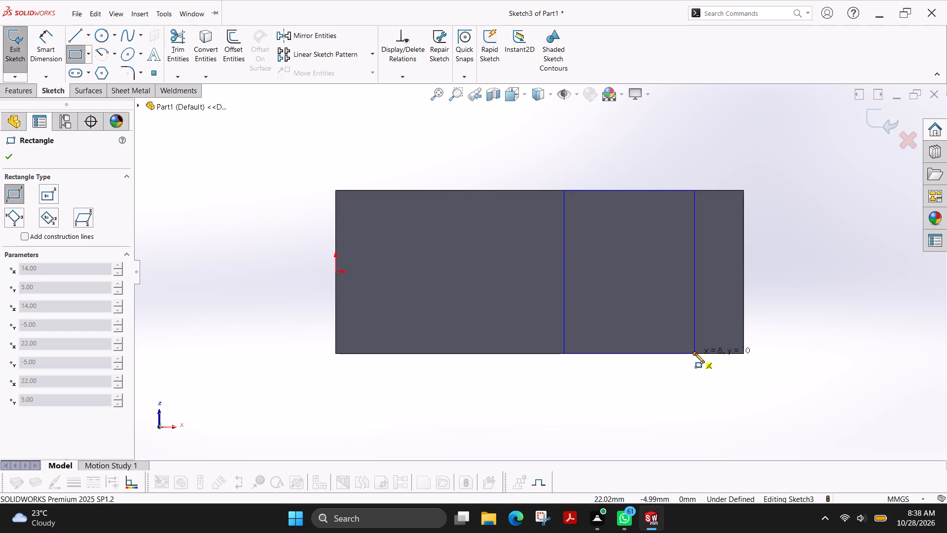
left_click(695, 353)
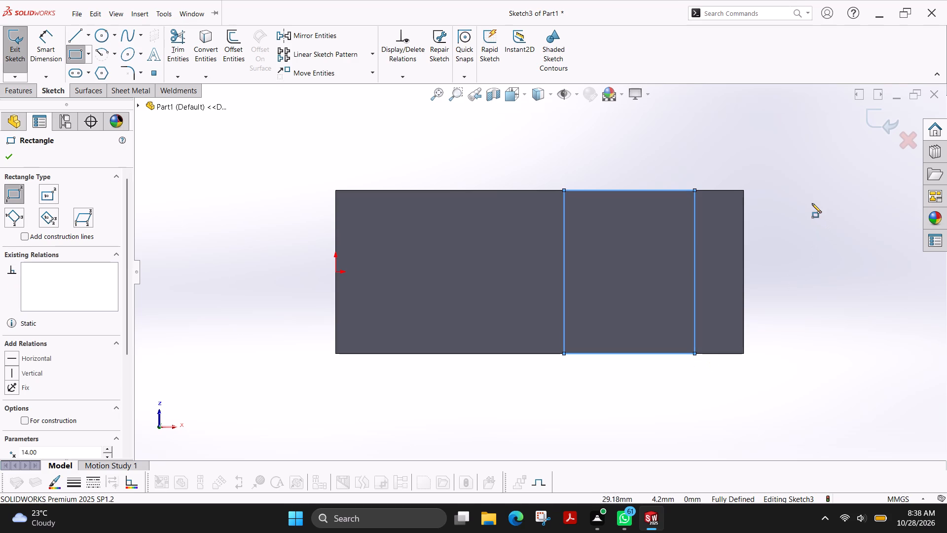
Draw two diagonal lines joining the rectangle's opposite corners so they cross at its centre.
left_click(75, 40)
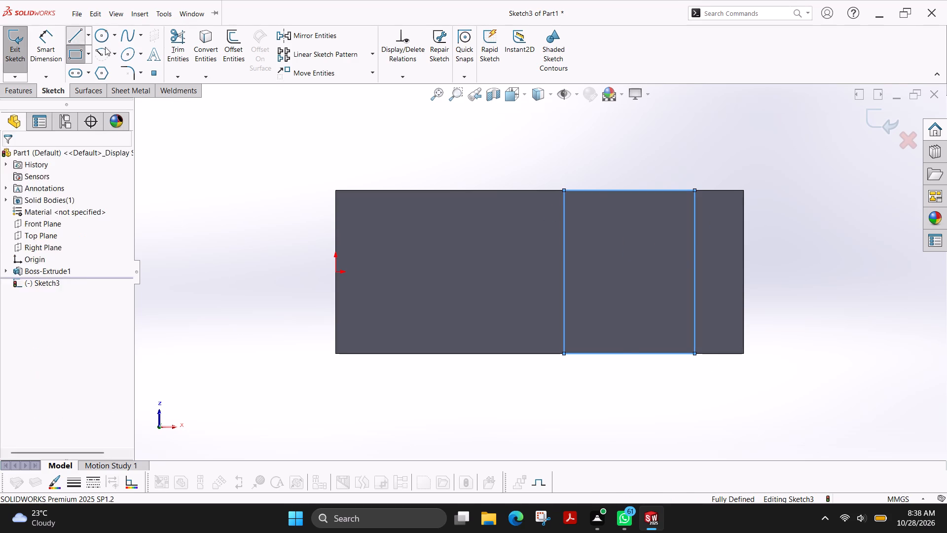
left_click(565, 190)
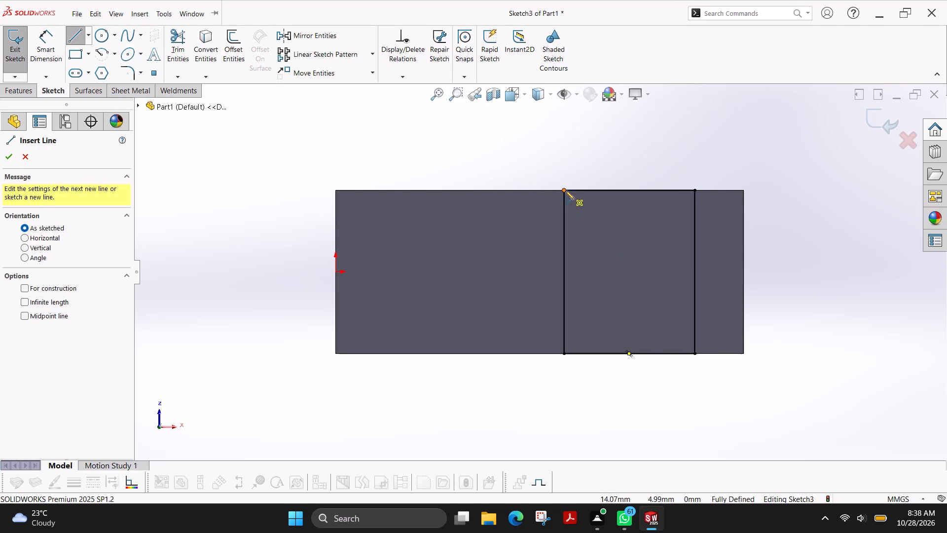
left_click(694, 353)
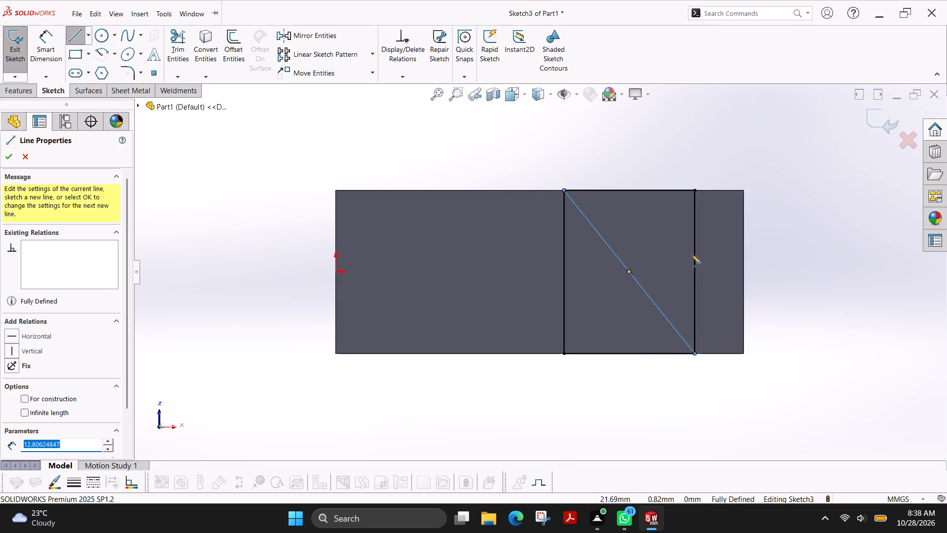
left_click(694, 190)
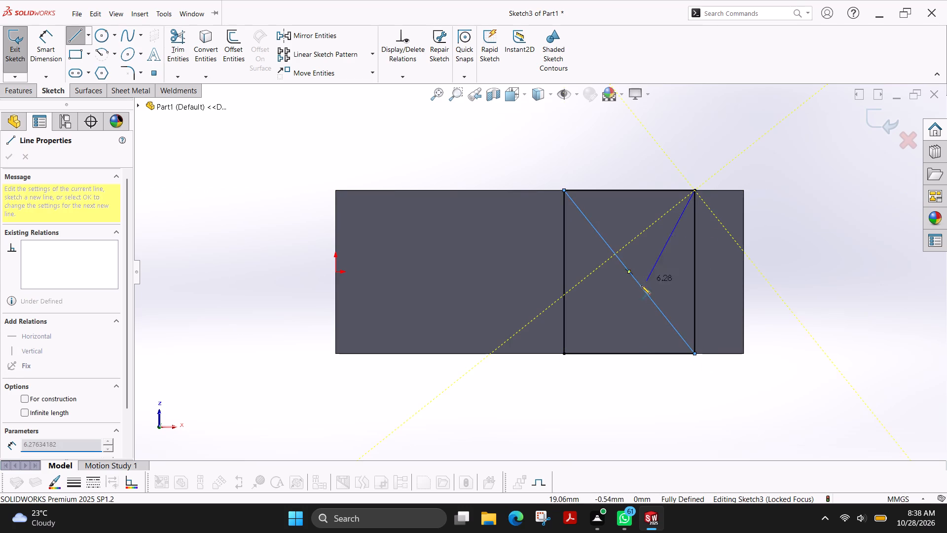
left_click(563, 354)
Sketch a circle centred on the crossing of the diagonals and dimension its diameter to 3 mm.
left_click(96, 38)
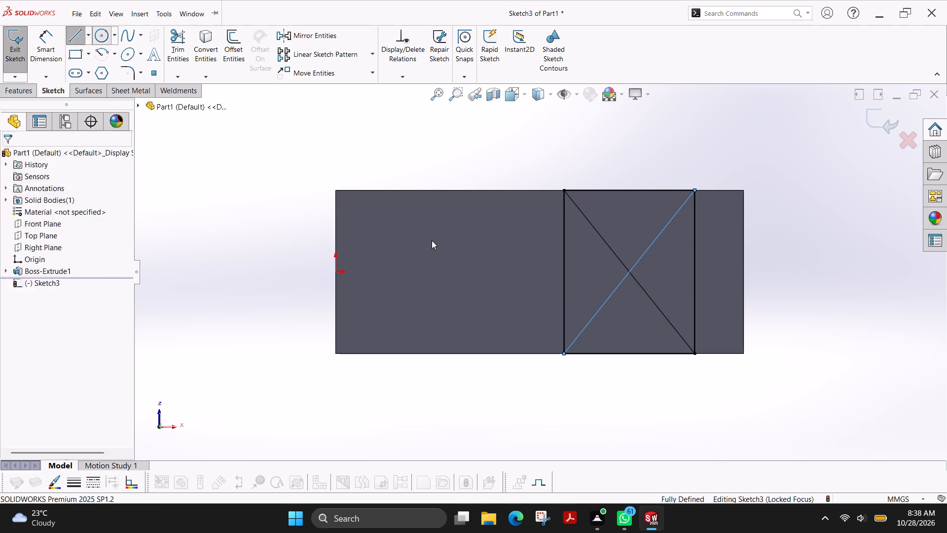
left_click(629, 272)
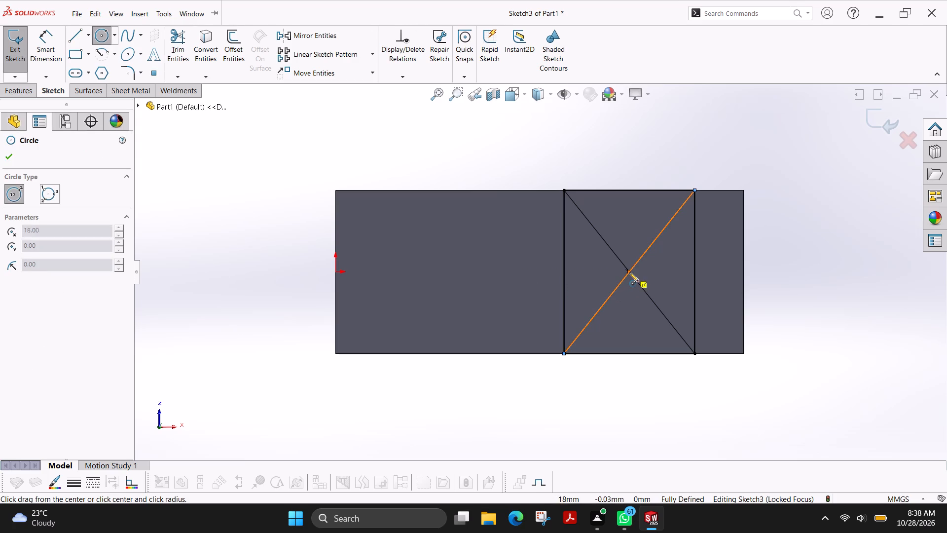
left_click(648, 268)
left_click(56, 35)
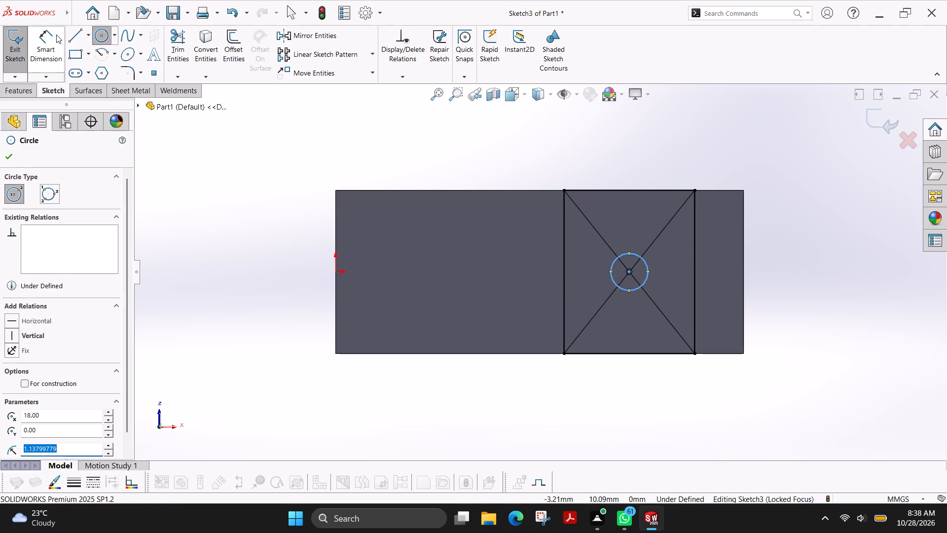
left_click(647, 269)
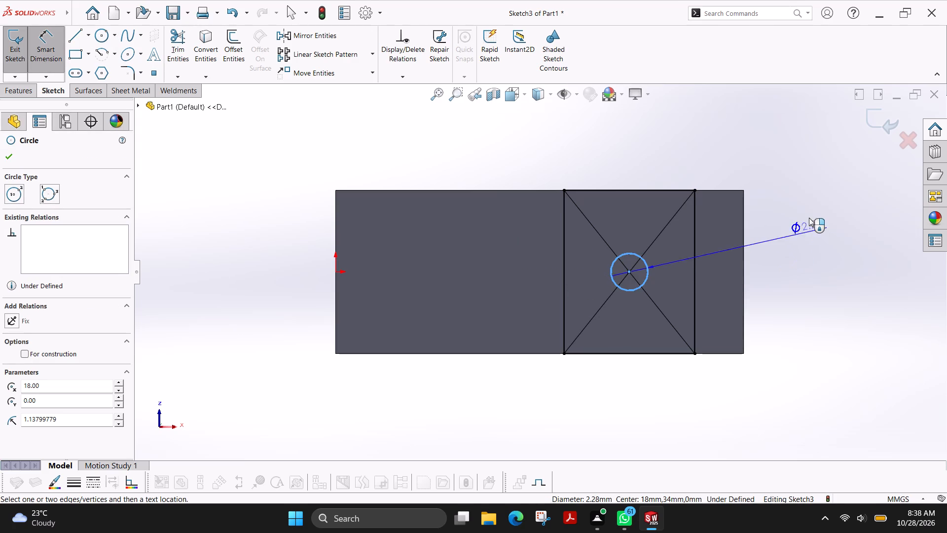
left_click(811, 210)
key("3")
key("Return")
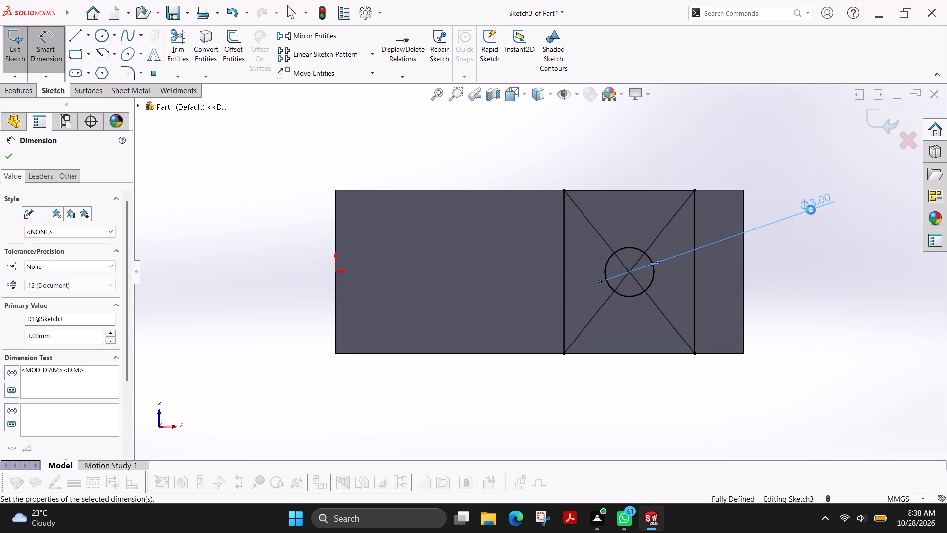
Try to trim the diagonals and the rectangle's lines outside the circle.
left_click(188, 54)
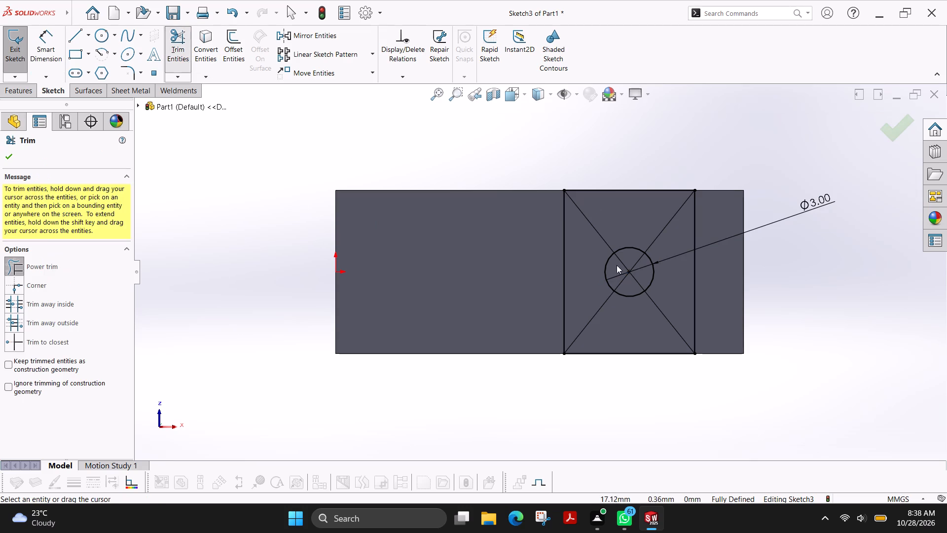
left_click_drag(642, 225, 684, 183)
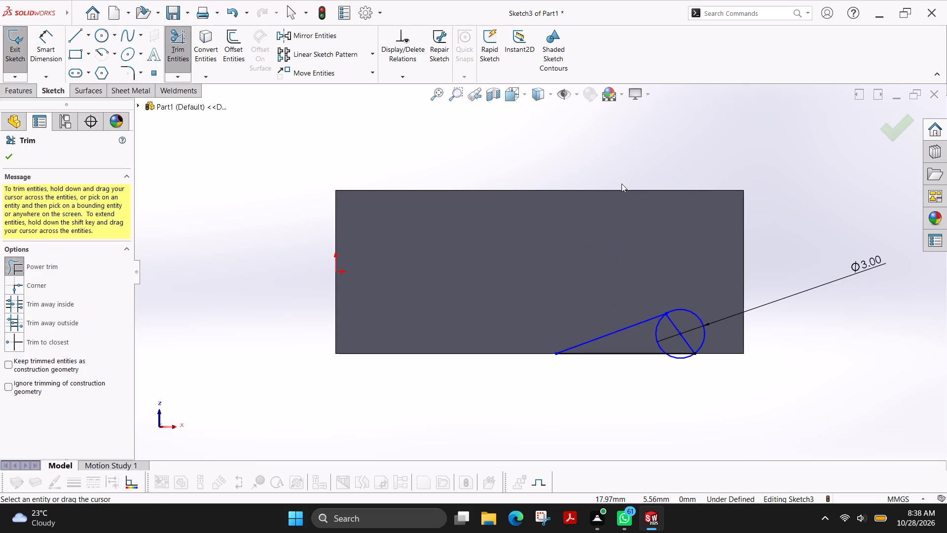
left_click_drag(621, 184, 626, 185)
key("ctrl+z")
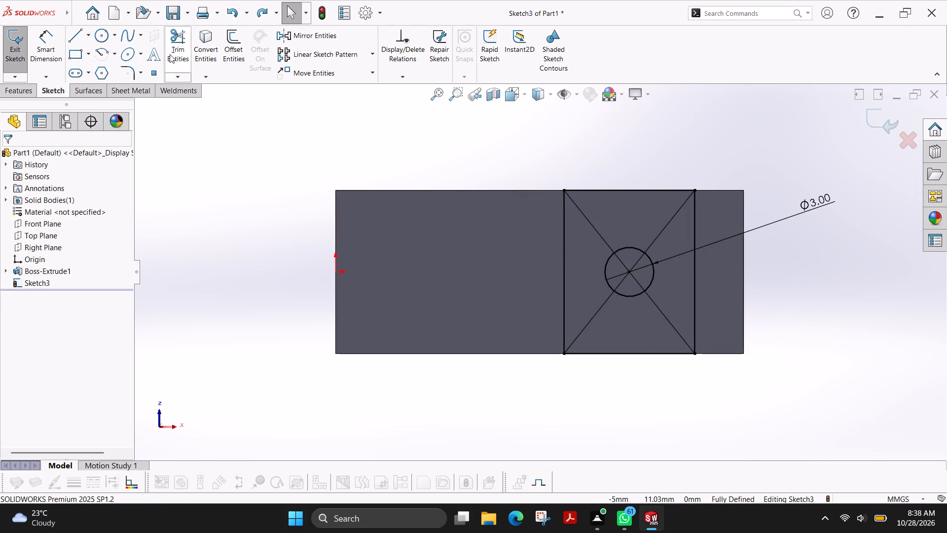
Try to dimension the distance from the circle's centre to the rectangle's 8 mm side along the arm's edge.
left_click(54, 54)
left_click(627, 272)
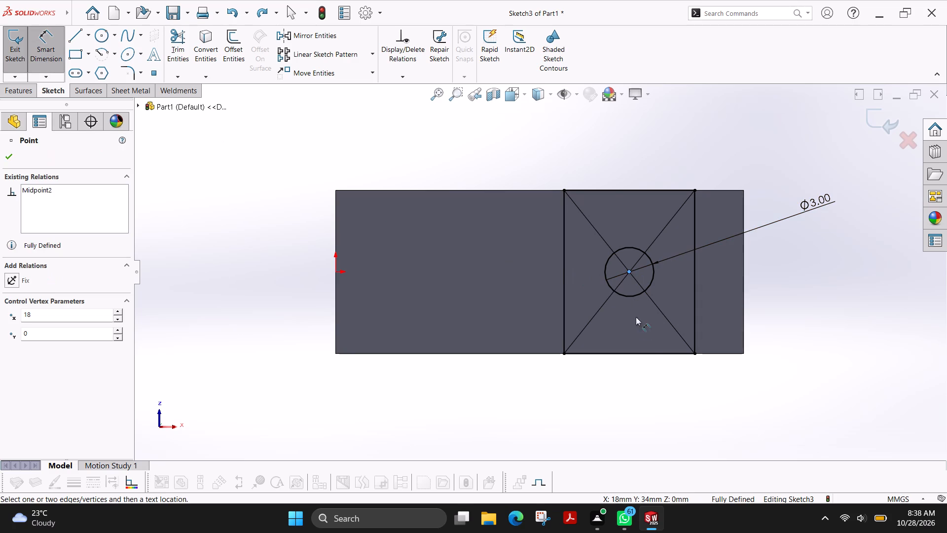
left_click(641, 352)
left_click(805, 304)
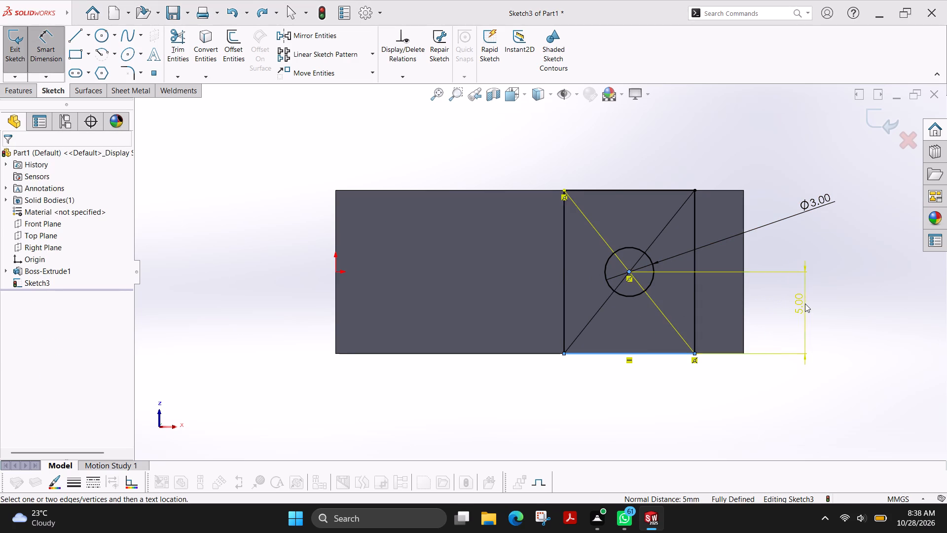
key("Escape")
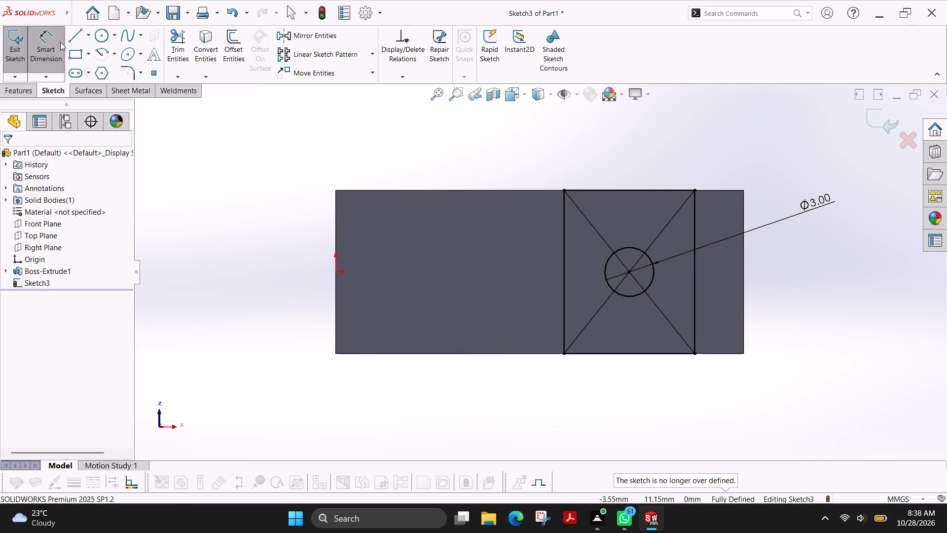
Add a driven dimension from the 3 mm circle's centre to the arm face's long edge.
left_click(629, 272)
left_click(728, 355)
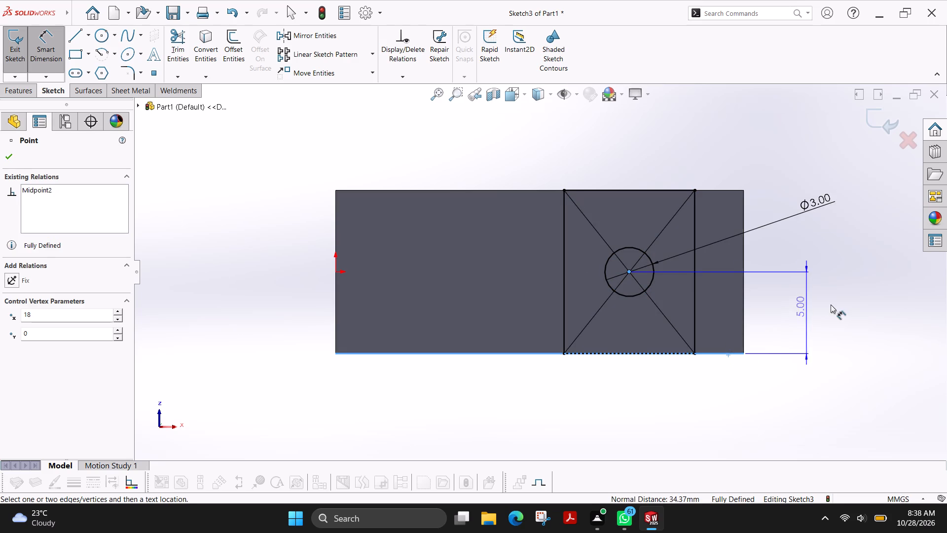
left_click(835, 304)
left_click(538, 256)
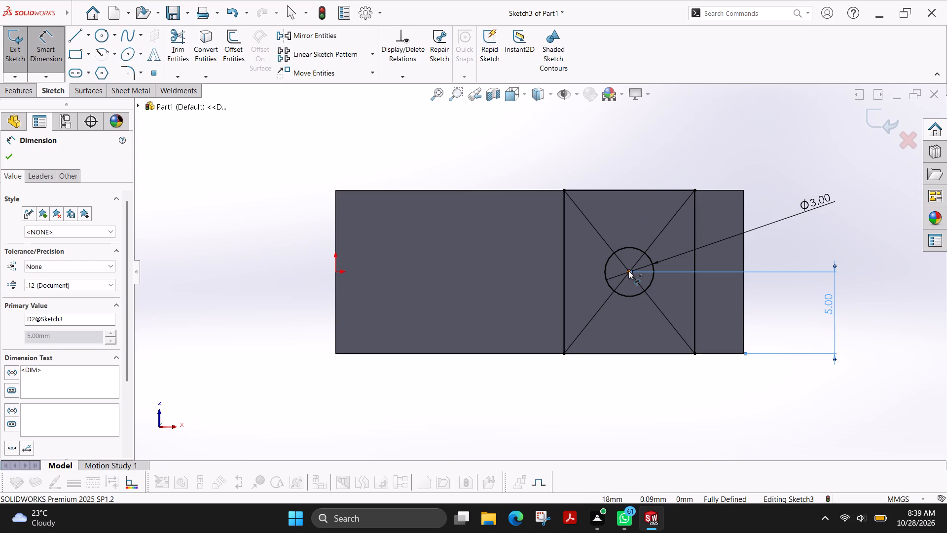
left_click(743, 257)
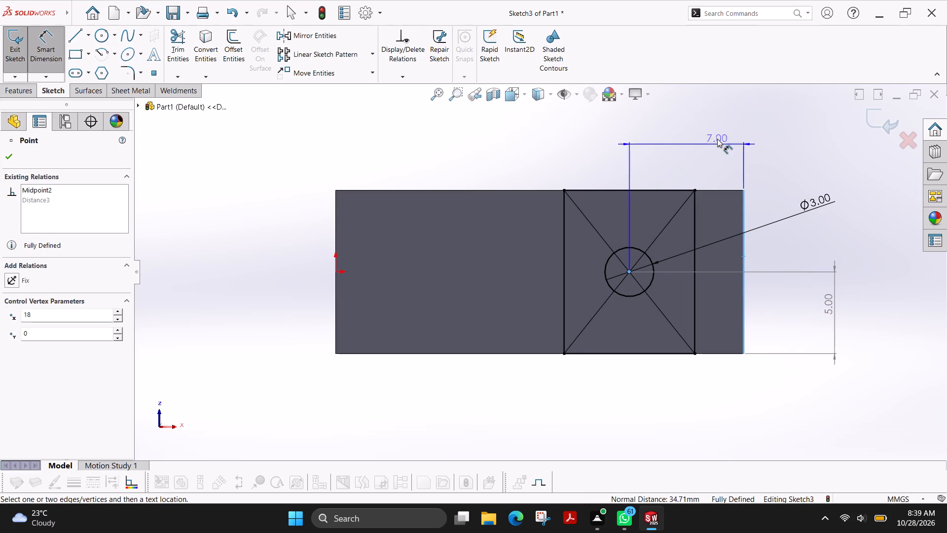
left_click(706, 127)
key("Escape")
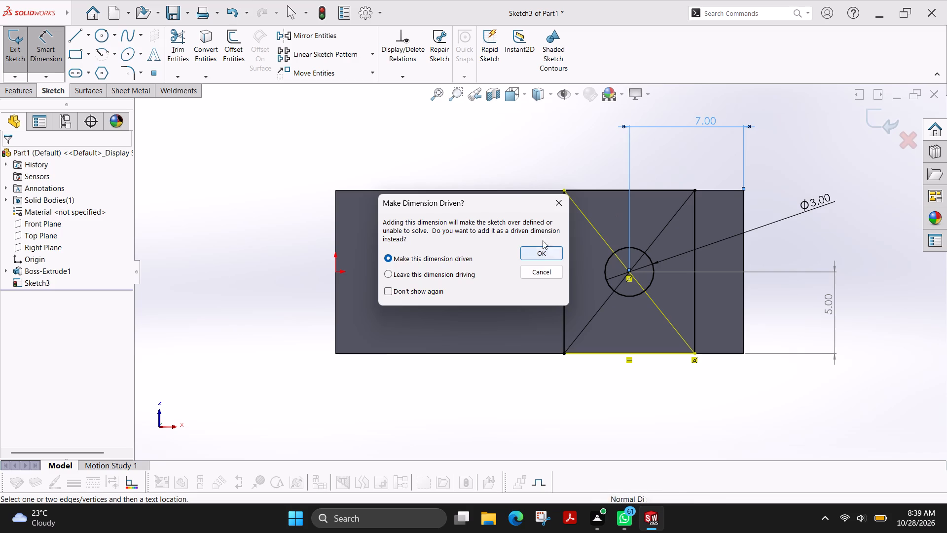
Add a driven dimension from the 3 mm circle's centre to the arm's short end edge.
left_click(629, 270)
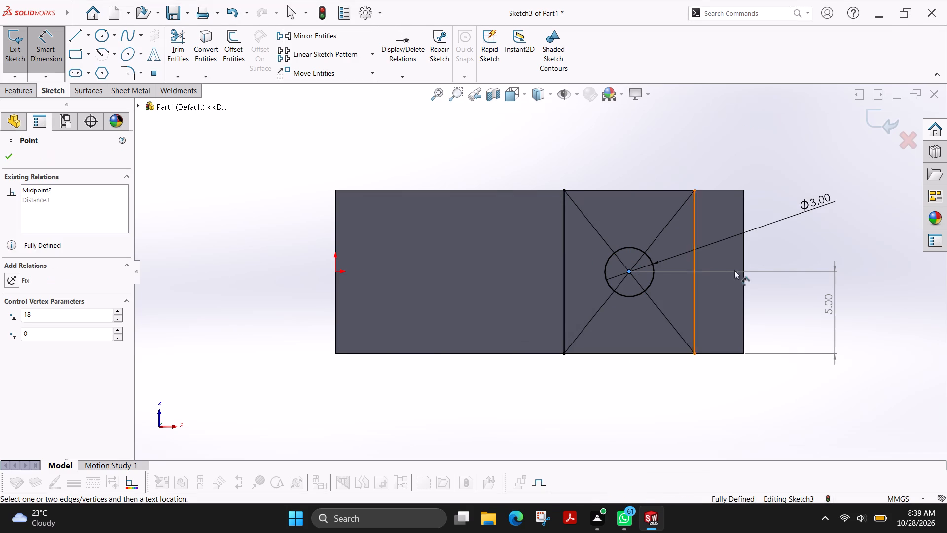
left_click(744, 261)
left_click(705, 158)
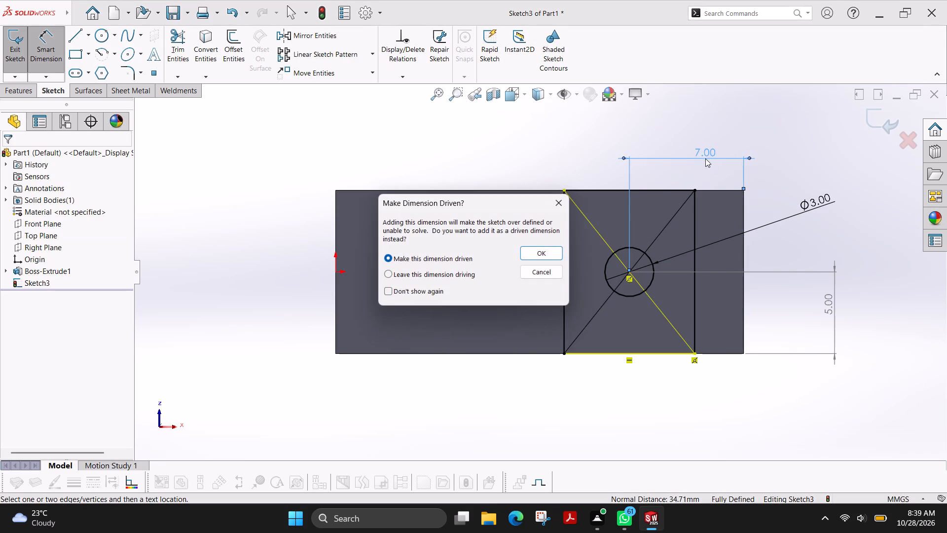
key("period")
key("Return")
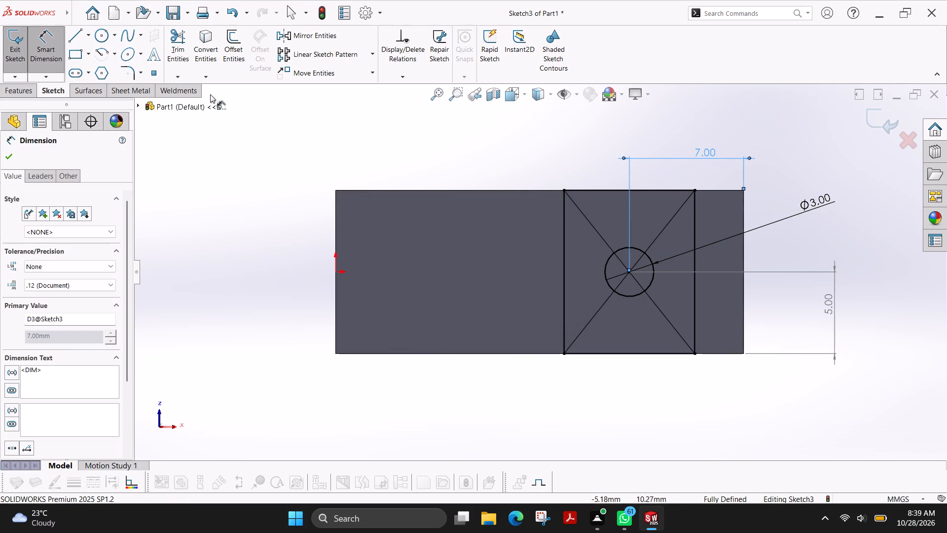
Trim away both diagonals and all the rectangle's sides, leaving only the 3 mm circle in the sketch.
left_click(167, 50)
left_click_drag(527, 270, 570, 239)
left_click_drag(597, 218, 563, 254)
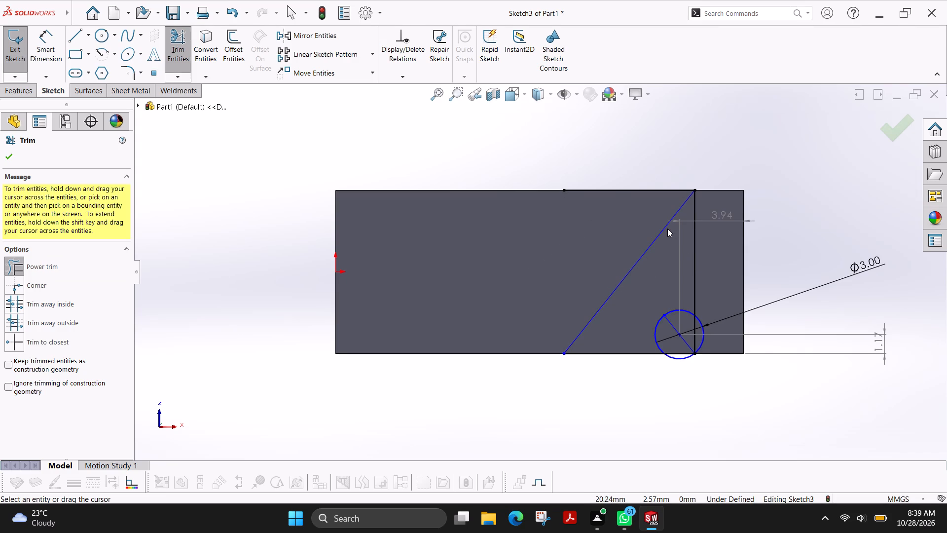
key("ctrl+z")
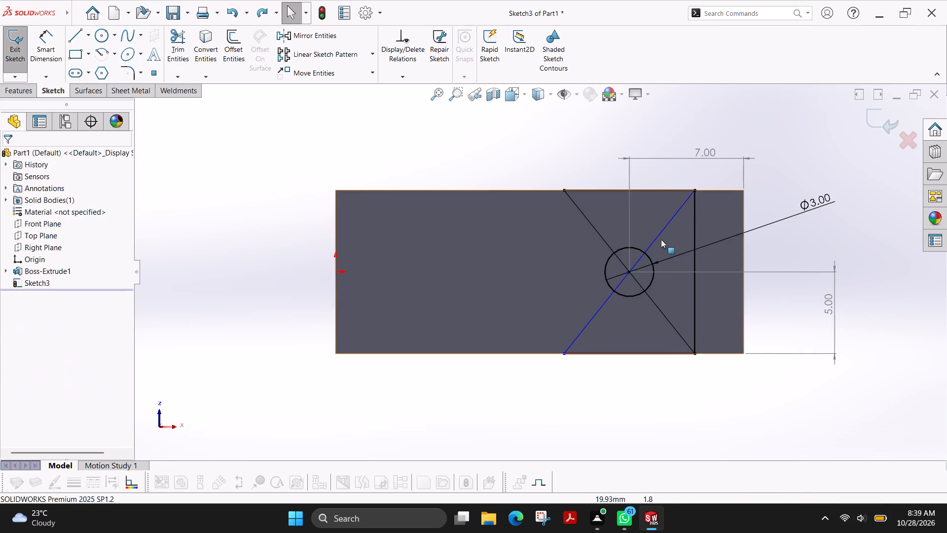
scroll(624, 266, "down", 4)
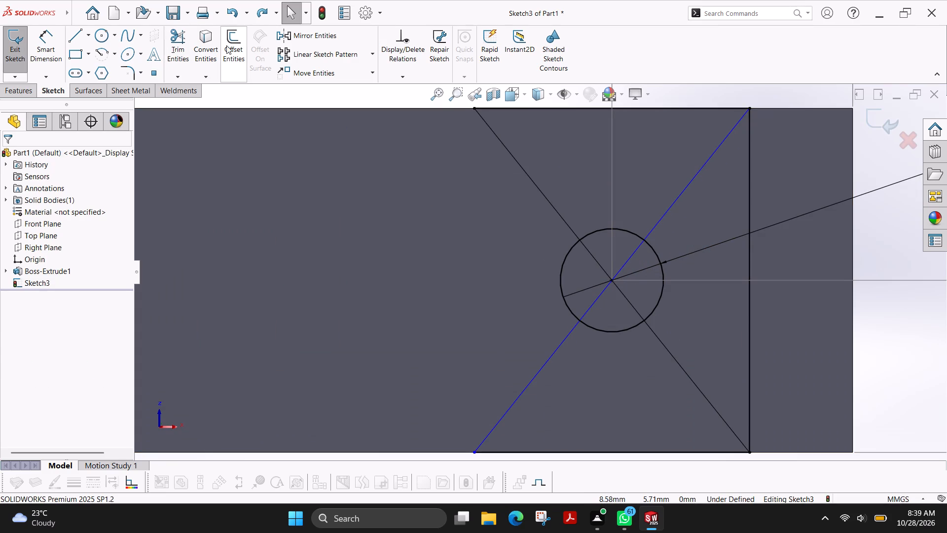
left_click(170, 49)
left_click_drag(600, 251, 595, 257)
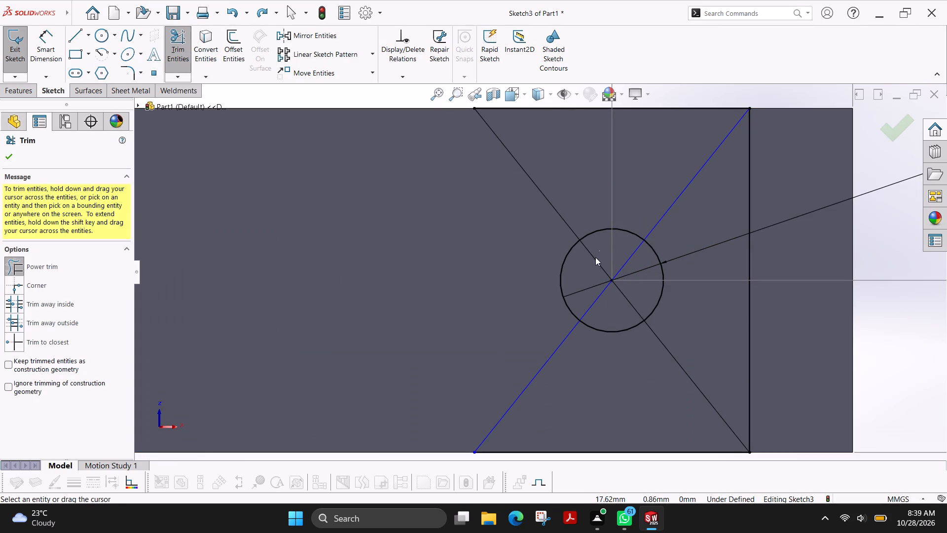
left_click_drag(595, 257, 596, 261)
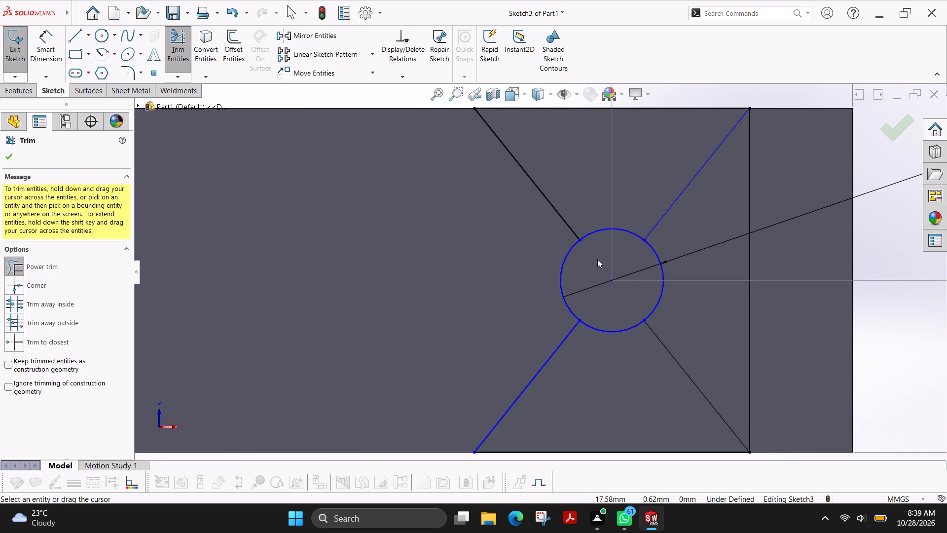
left_click_drag(572, 161, 463, 221)
scroll(463, 221, "up", 3)
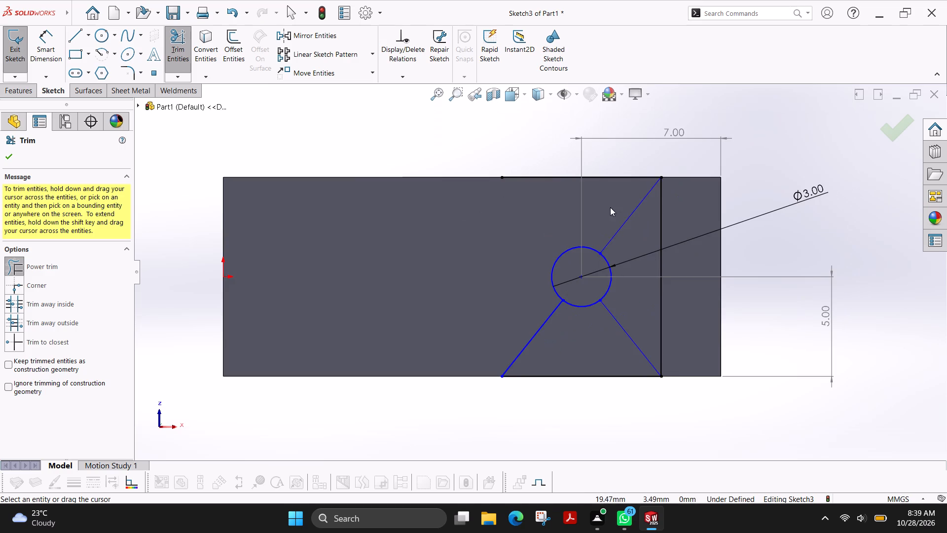
left_click_drag(608, 206, 692, 277)
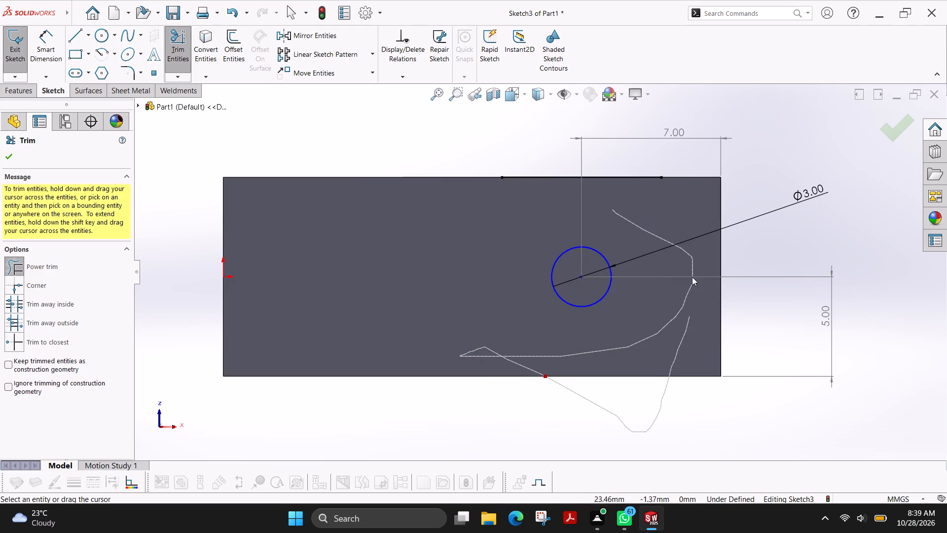
left_click_drag(692, 277, 656, 215)
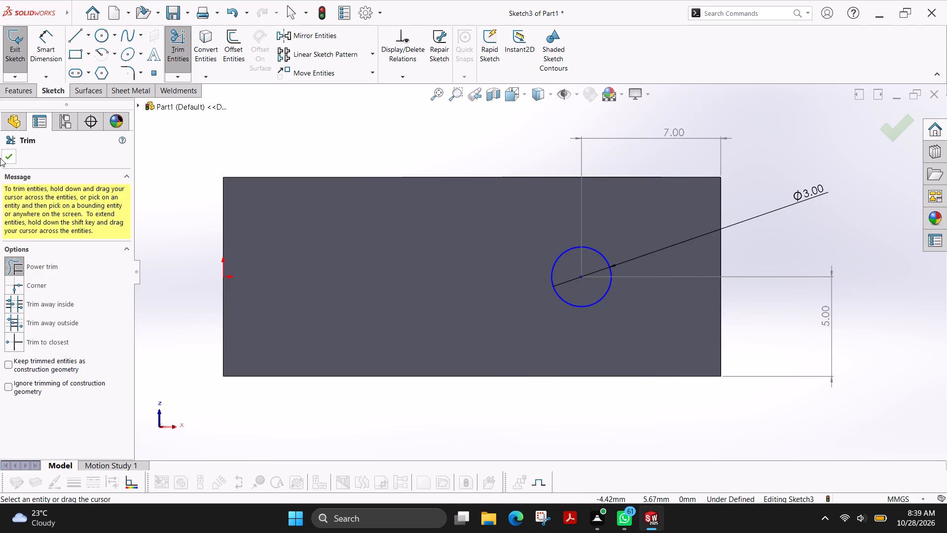
left_click(19, 89)
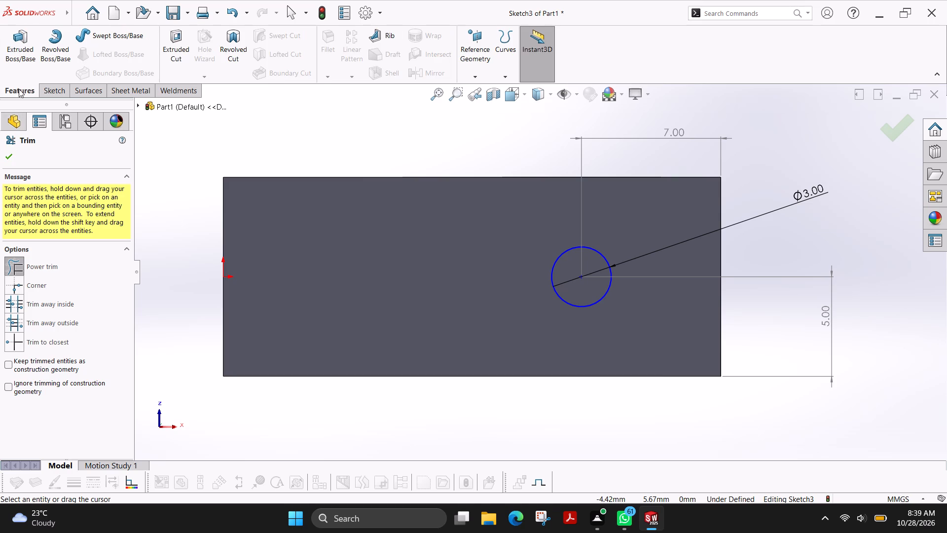
left_click(8, 157)
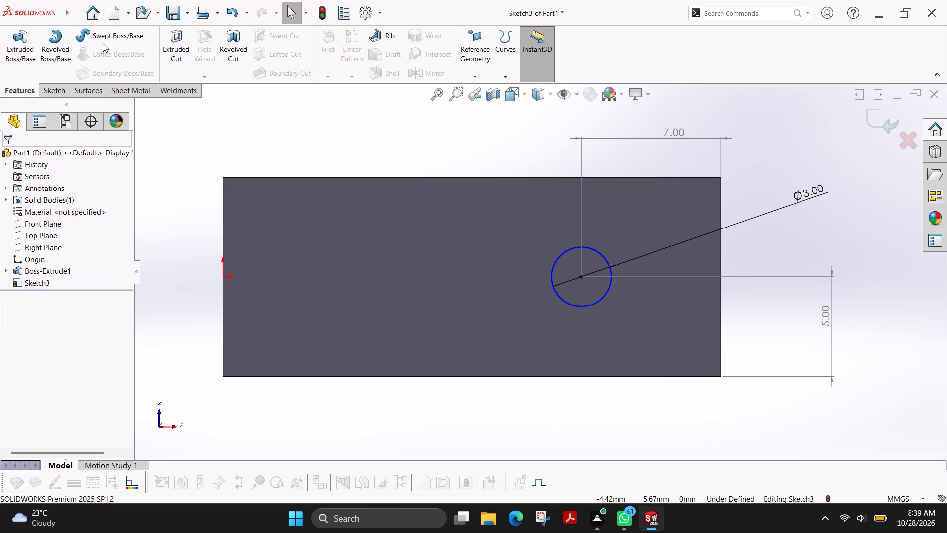
Extrude-cut the 3 mm circle through both arms with the Mid Plane end condition and a 200 mm depth.
left_click(176, 65)
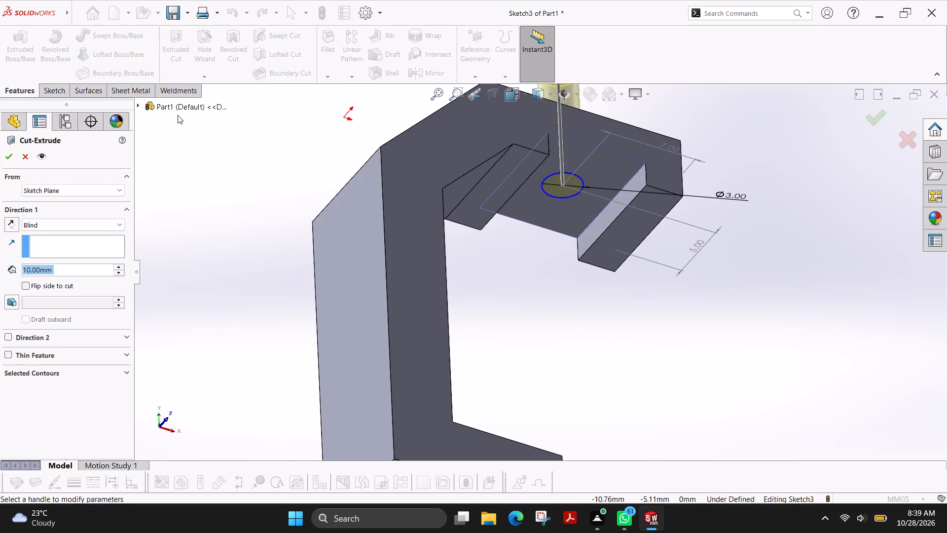
left_click(84, 226)
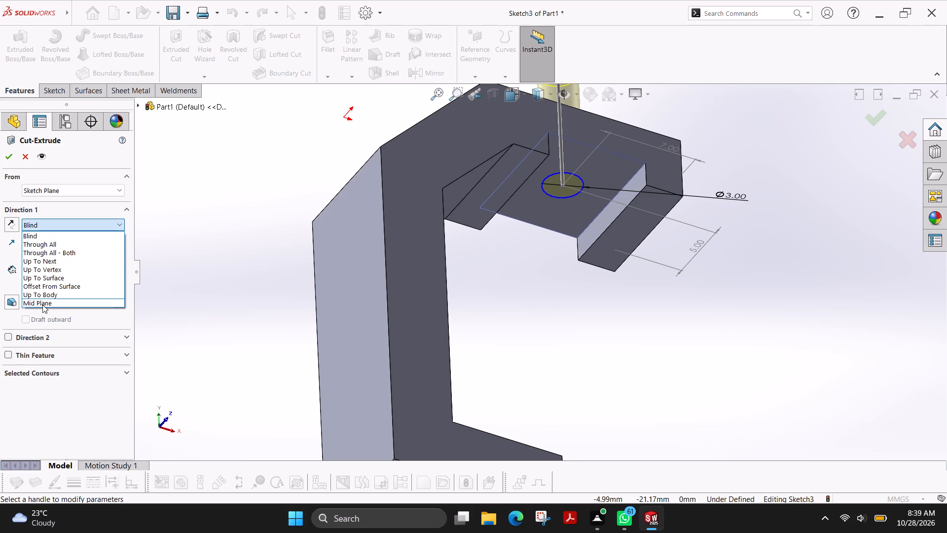
left_click(43, 305)
left_click(116, 264)
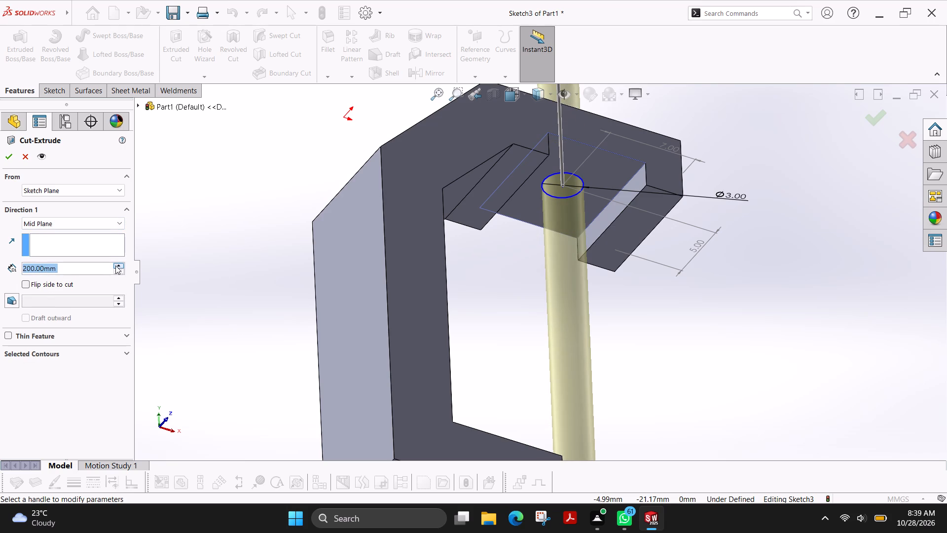
left_click(9, 160)
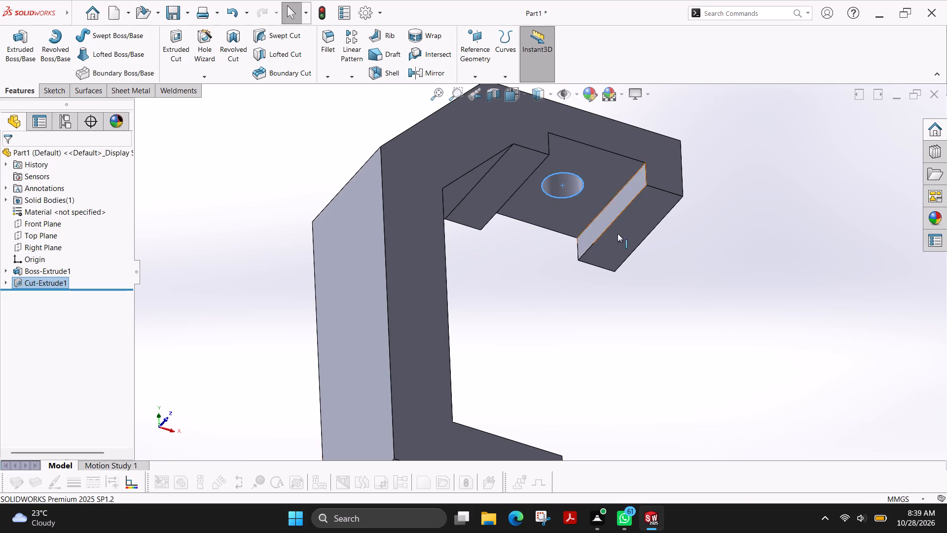
key("Escape")
Start a sketch on the upright's inner face and draw a circle of about 1.95 mm radius directly above the origin.
scroll(620, 207, "up", 1)
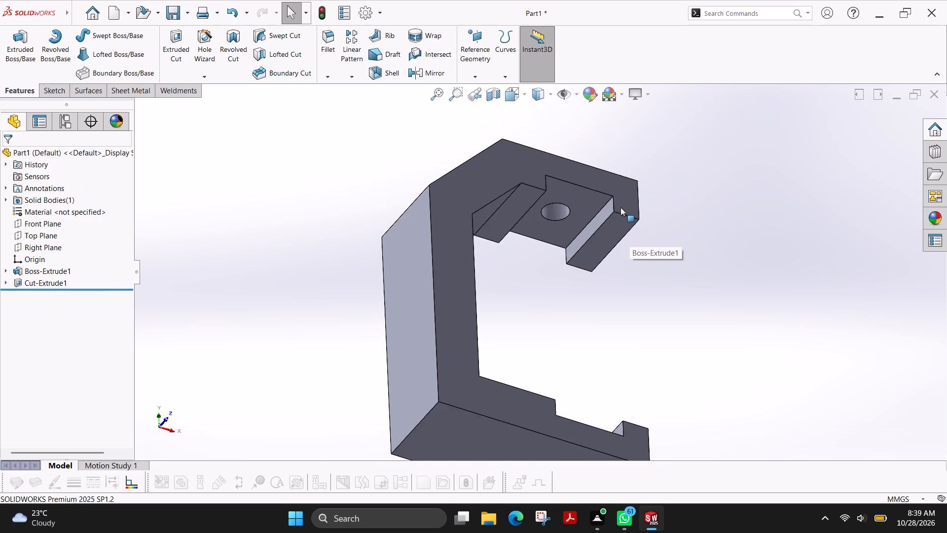
scroll(620, 207, "up", 2)
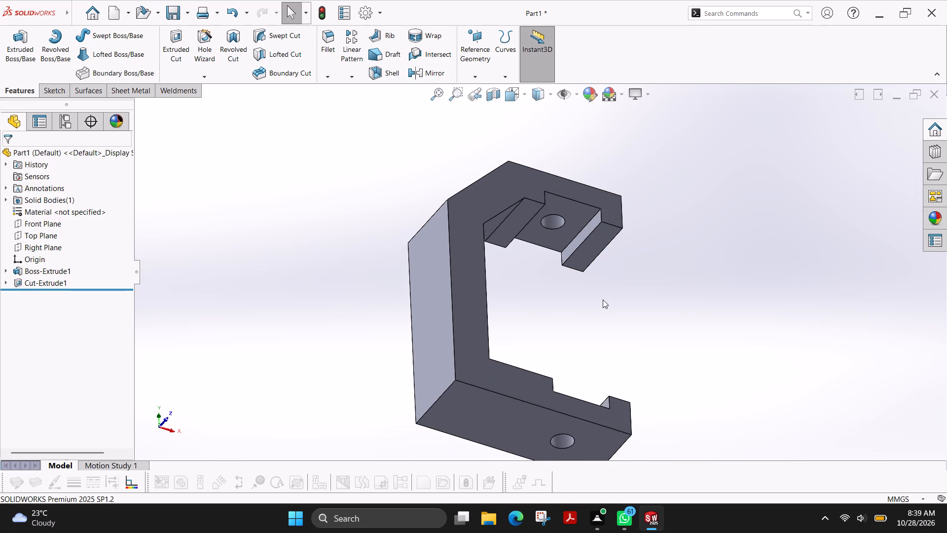
middle_click_drag(572, 313, 477, 353, "ctrl+shift")
scroll(477, 353, "up", 1, "ctrl+shift")
left_click(501, 321)
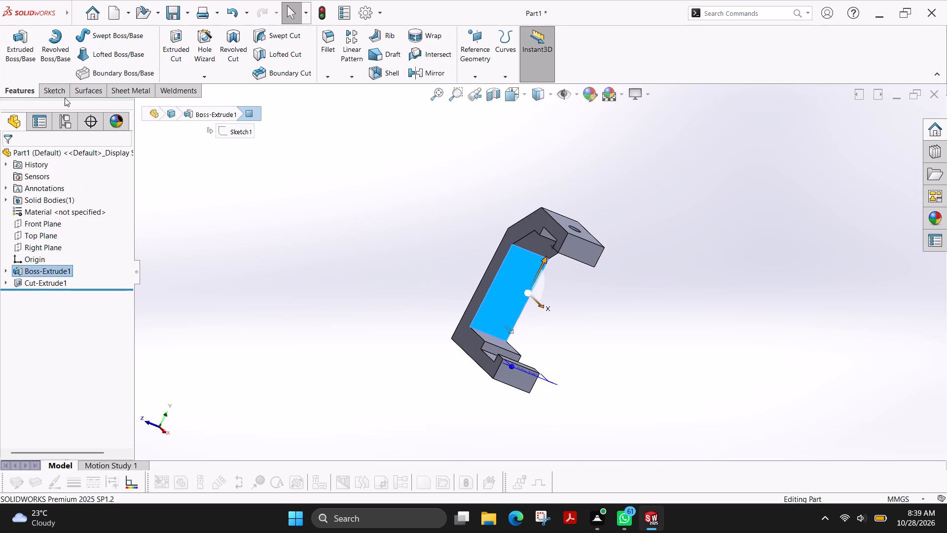
left_click(59, 92)
left_click(25, 54)
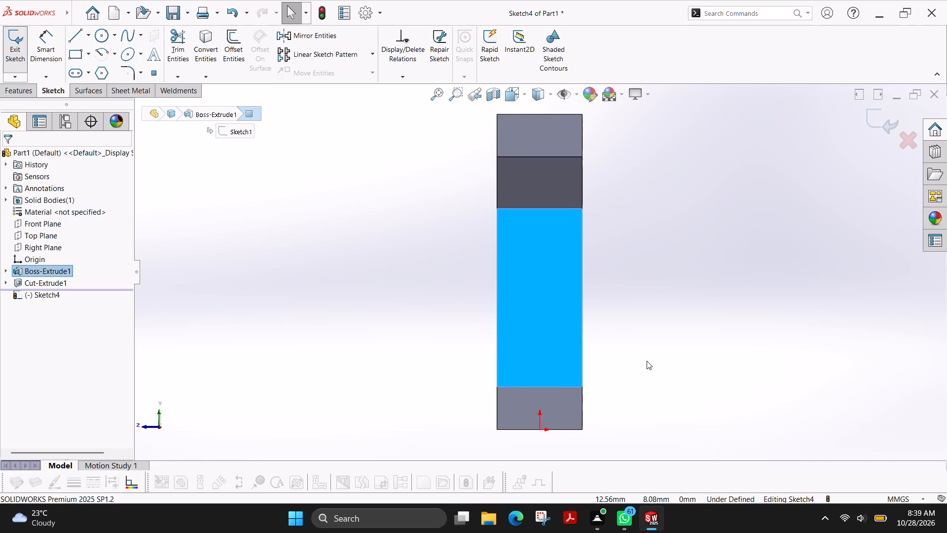
key("Escape")
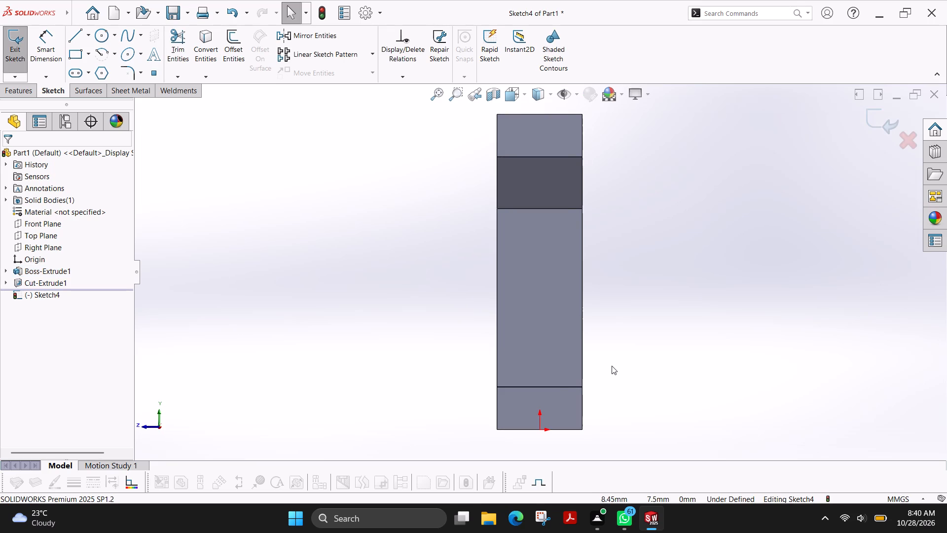
left_click(101, 39)
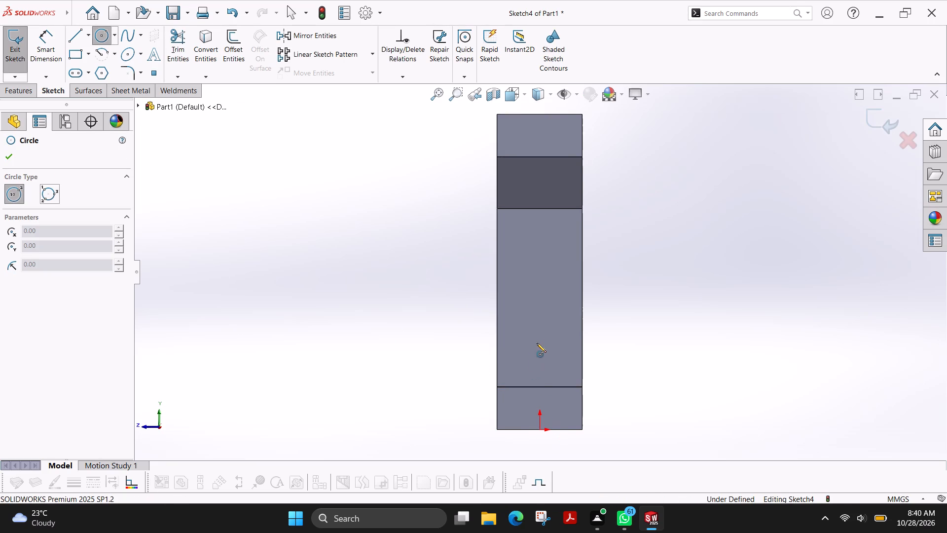
left_click(540, 327)
left_click(556, 331)
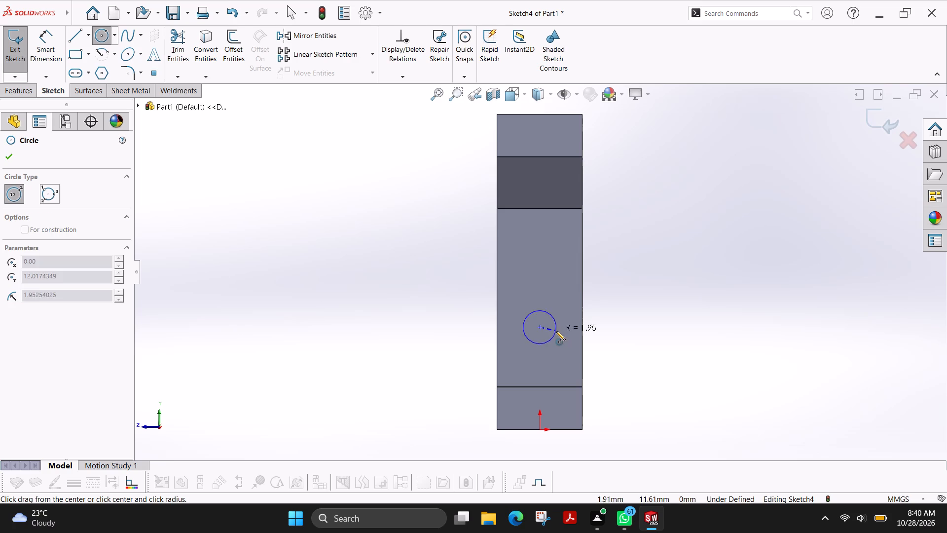
Dimension the circle's centre 12 mm from the part's bottom edge.
left_click(36, 38)
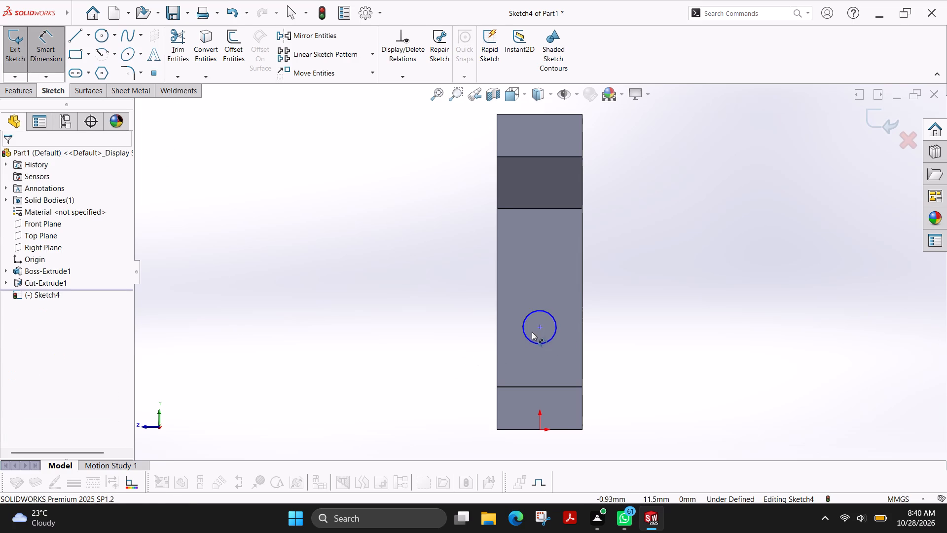
left_click(540, 327)
left_click(561, 429)
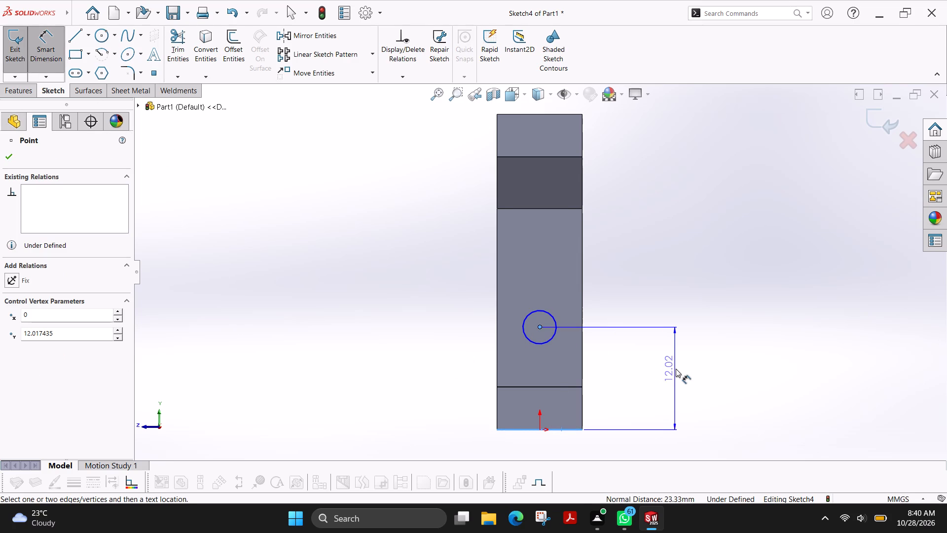
left_click(668, 378)
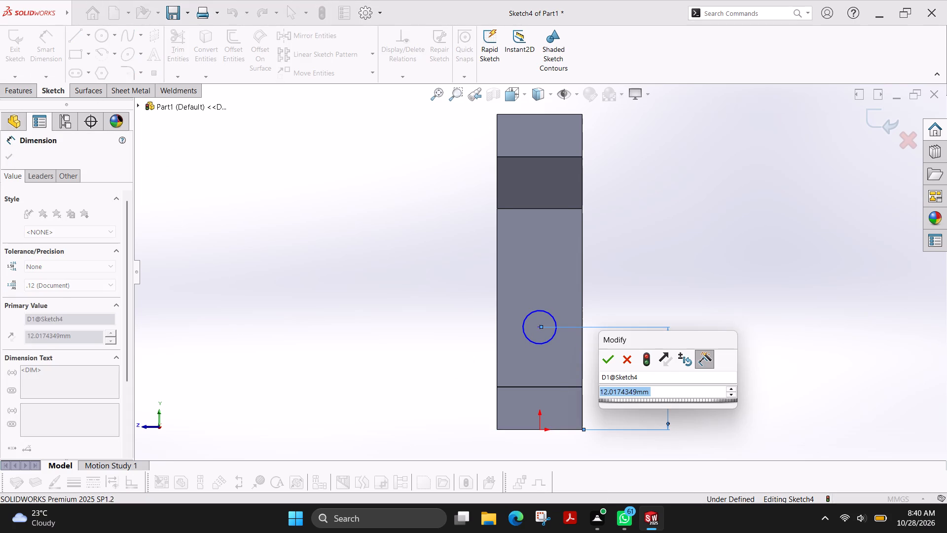
type("12")
key("Return")
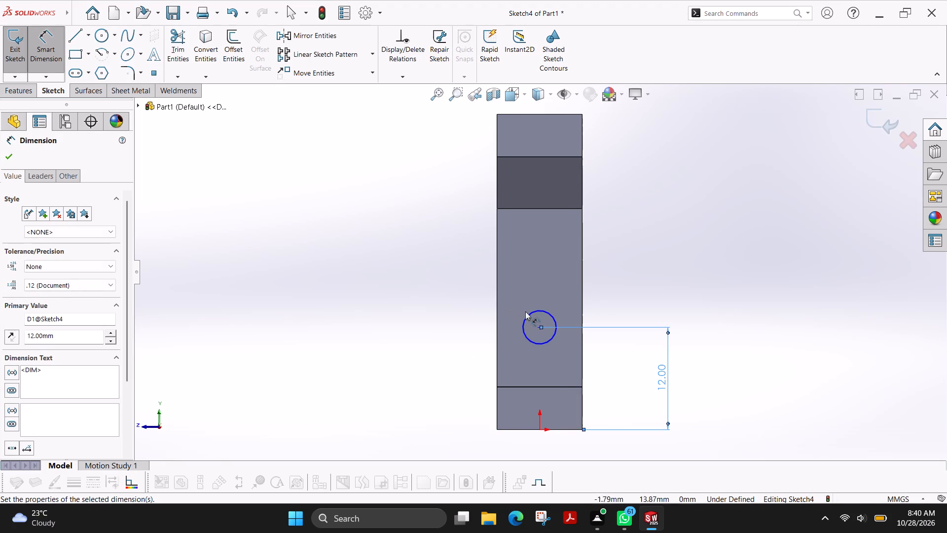
Dimension the circle's diameter to 5 mm.
left_click(529, 315)
left_click(413, 278)
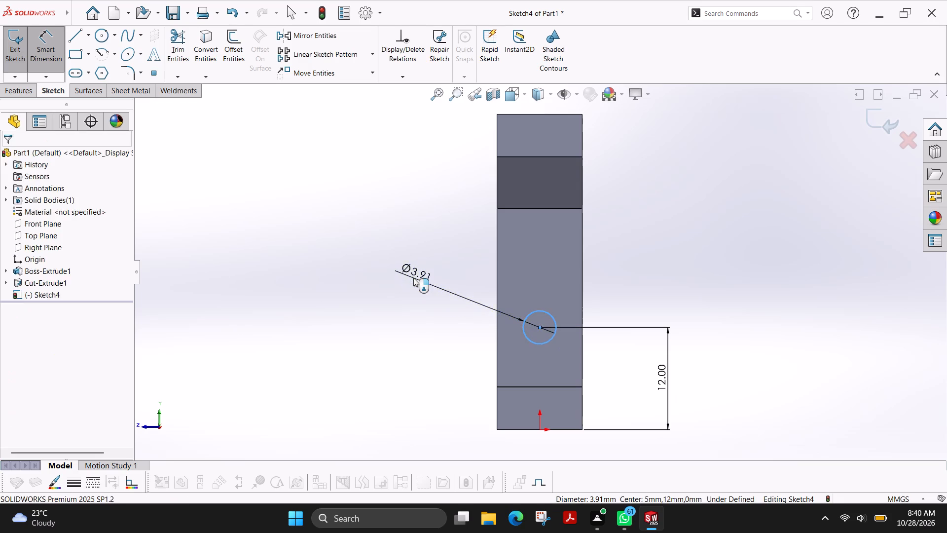
key("5")
key("Return")
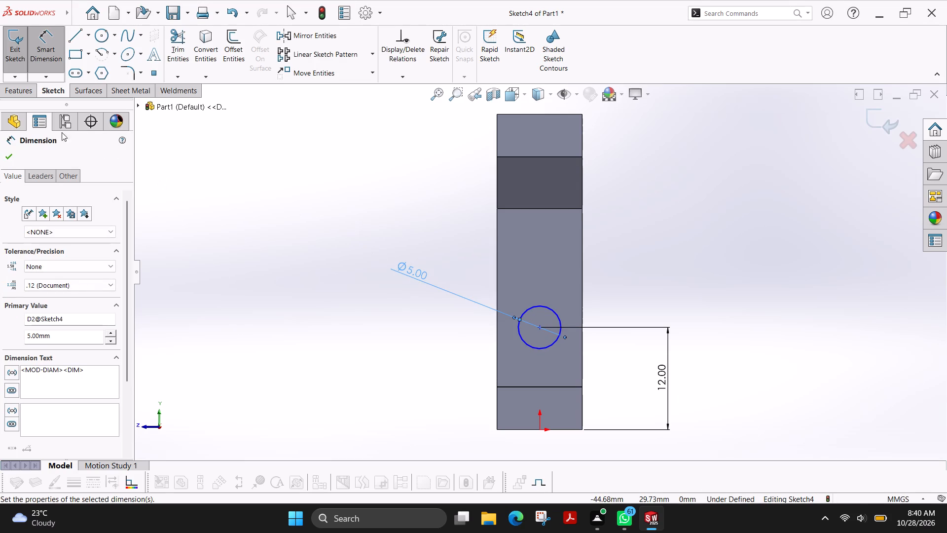
left_click(11, 158)
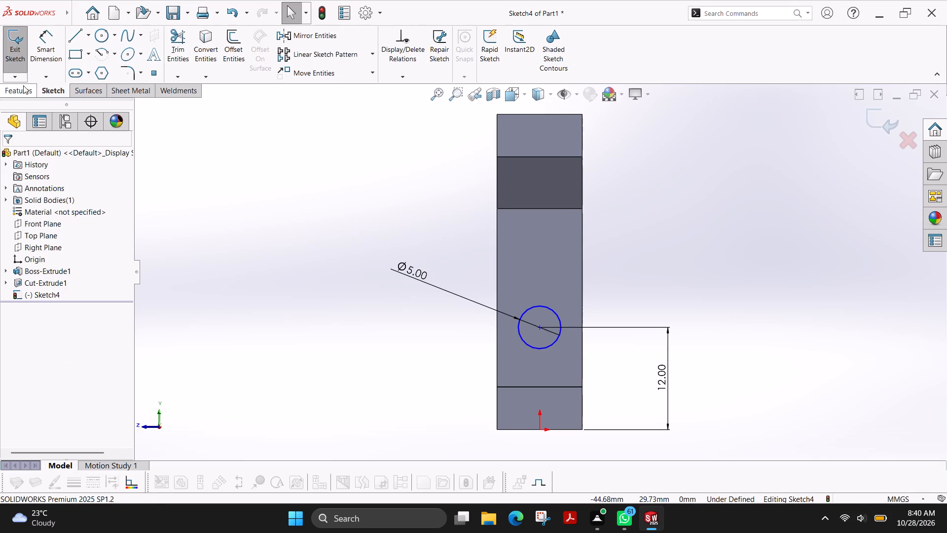
Extrude-cut the 5 mm circle through the part's upright.
left_click(21, 85)
left_click(173, 33)
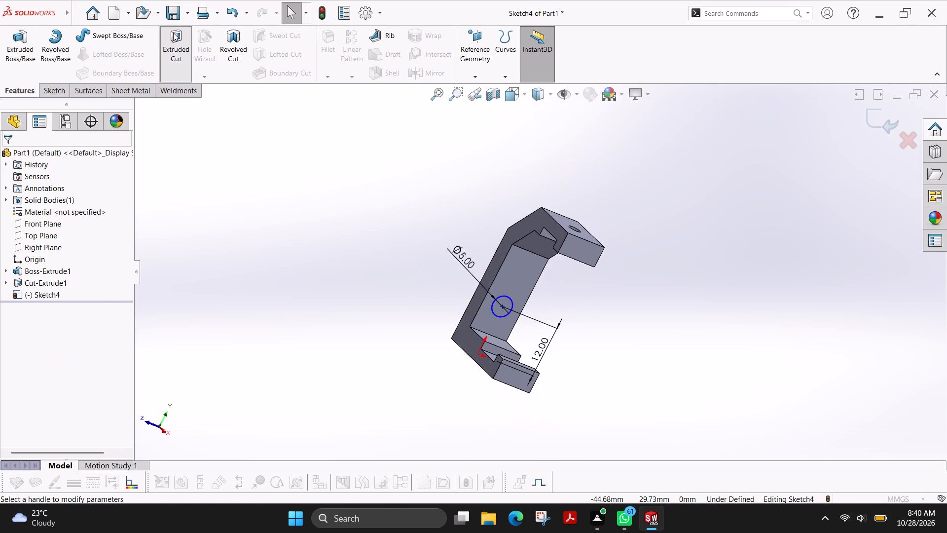
left_click(10, 160)
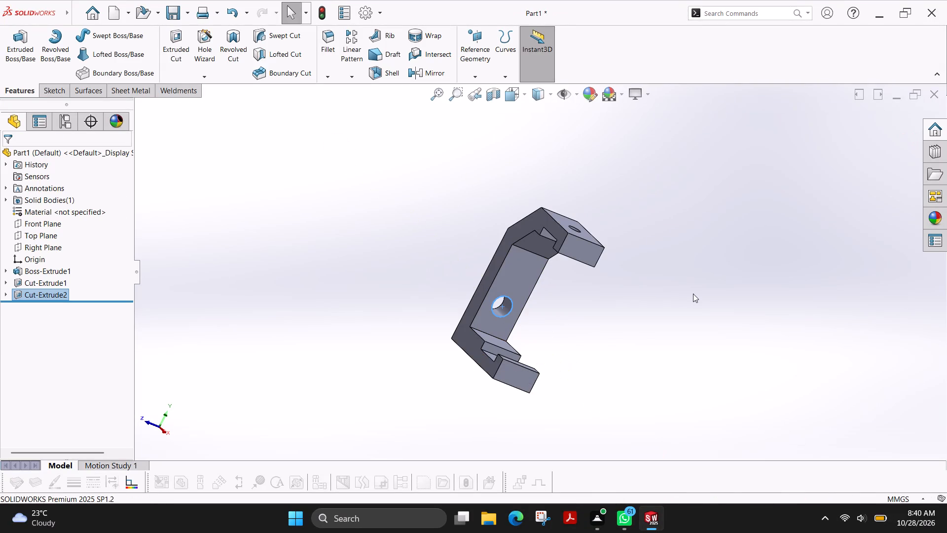
key("Escape")
Save the part as fujiPart99 in the solidworks folder inside the desktop folder fuji drawing file.
left_click(522, 100)
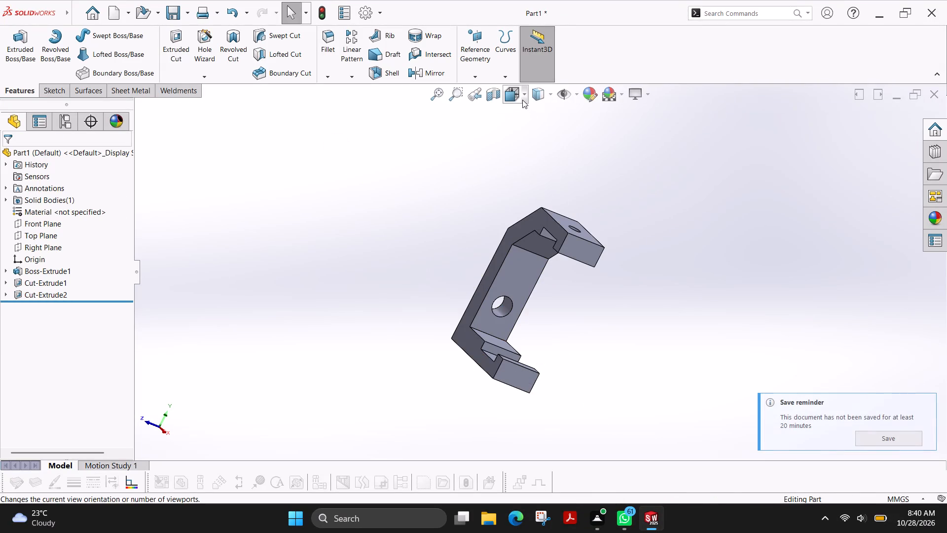
left_click(424, 269)
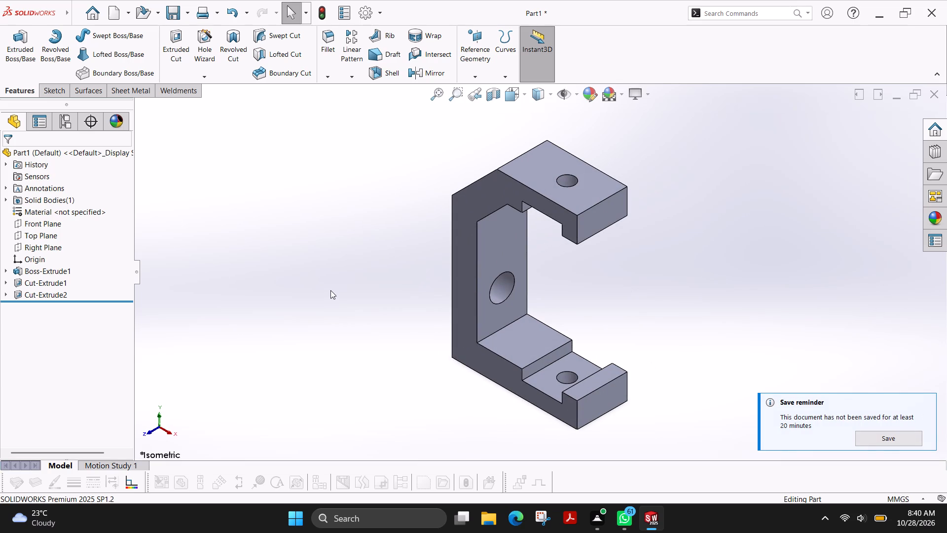
key("ctrl+s")
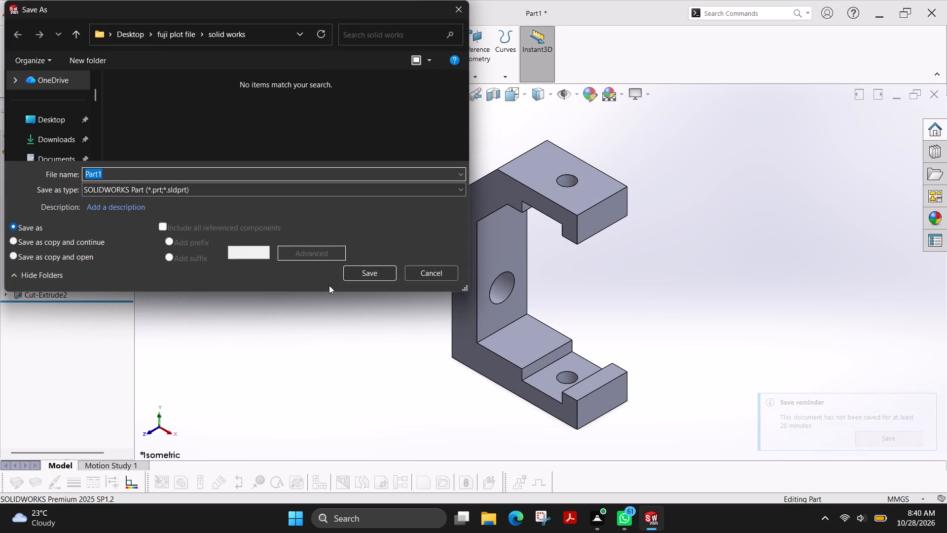
left_click(132, 38)
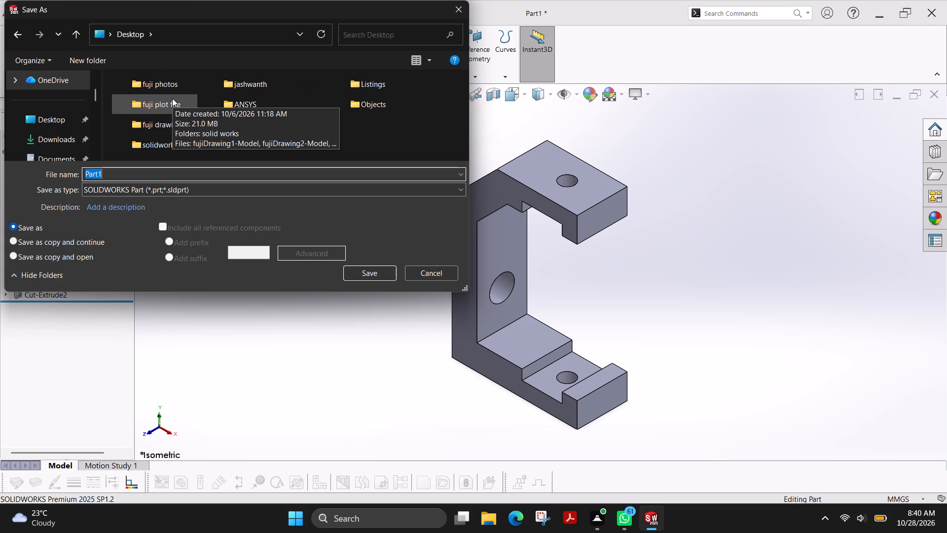
left_click(169, 125)
double_click(169, 125)
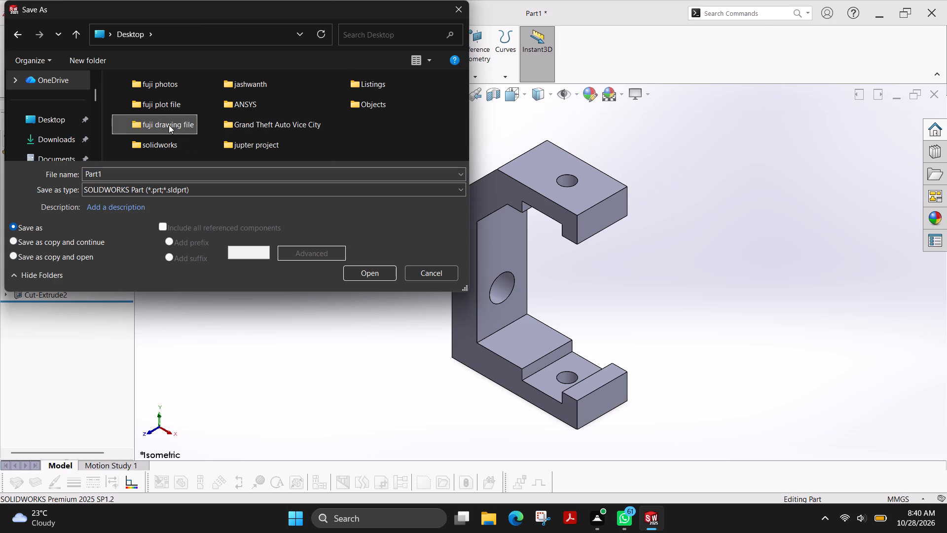
double_click(151, 100)
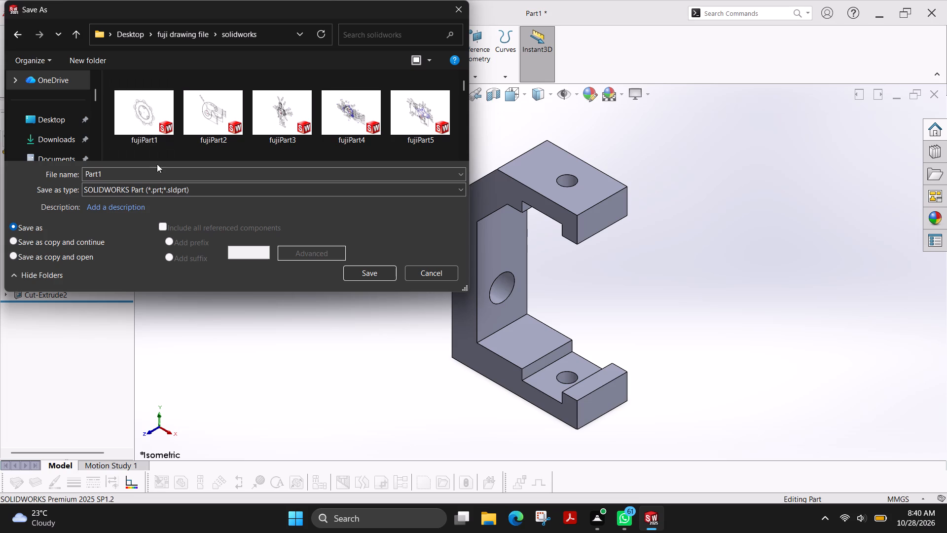
scroll(185, 127, "down", 20)
scroll(185, 127, "down", 11)
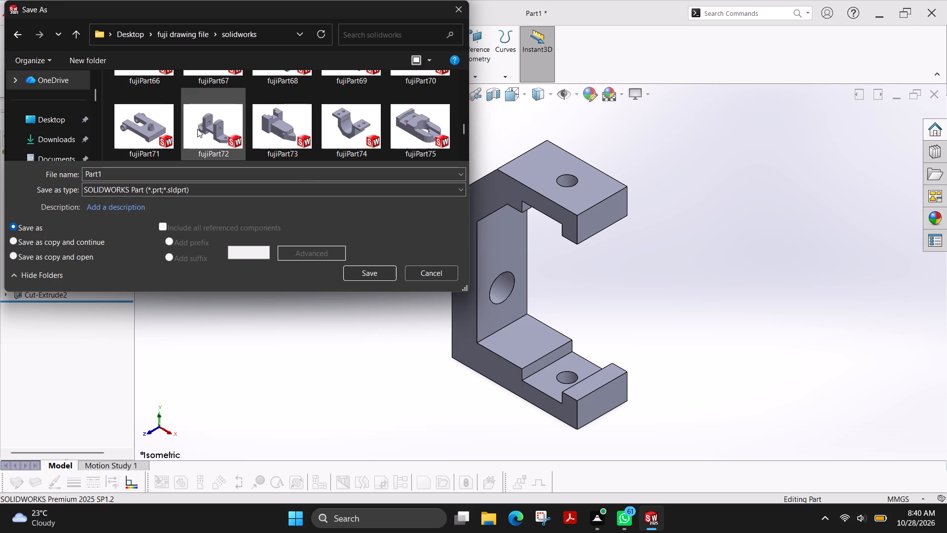
scroll(197, 129, "down", 20)
scroll(197, 129, "down", 4)
left_click(130, 176)
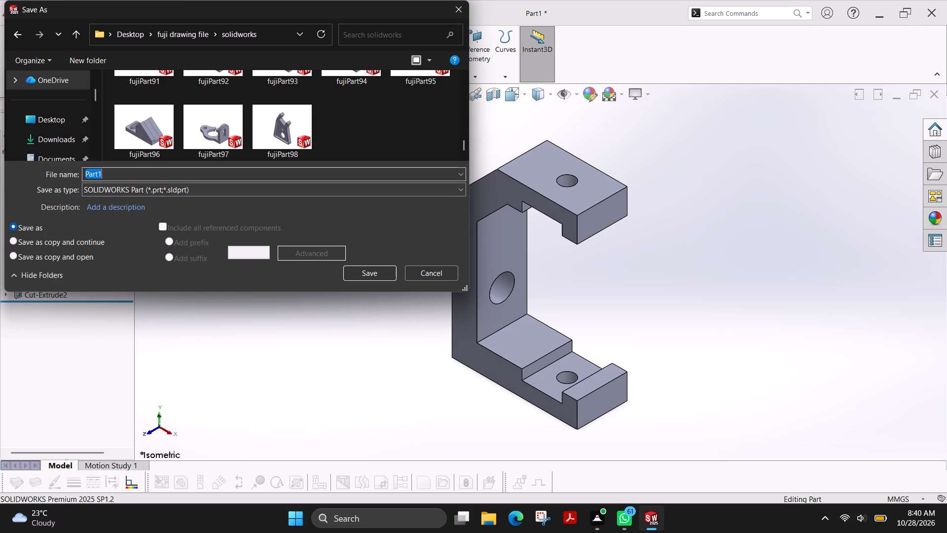
key("Right")
key("BackSpace")
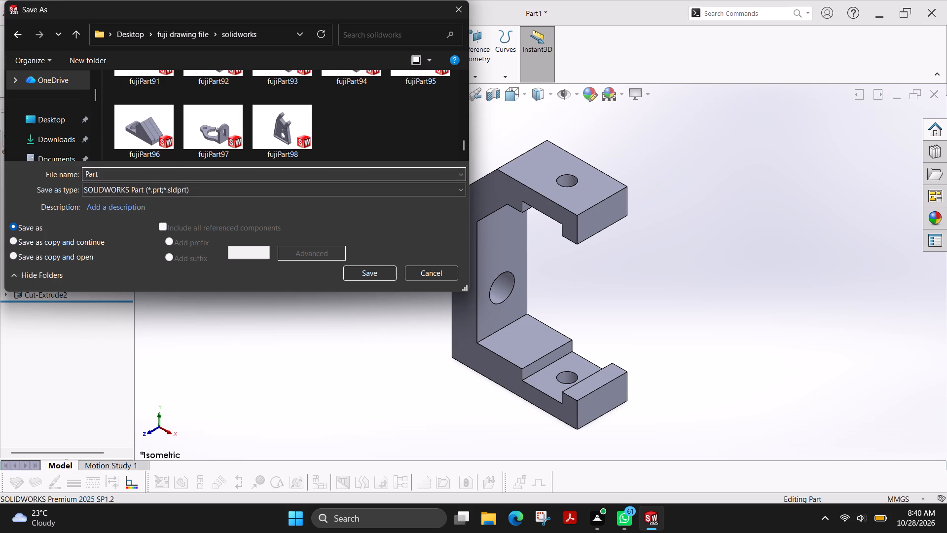
type("99")
key("Left")
key("Left")
key("Left")
key("Left")
key("Left")
key("Left")
key("Left")
key("Left")
key("Left")
key("Left")
key("Left")
key("Left")
key("Left")
key("Left")
key("Left")
key("Left")
key("Left")
key("Left")
key("Left")
key("Left")
type("fuji")
left_click(370, 272)
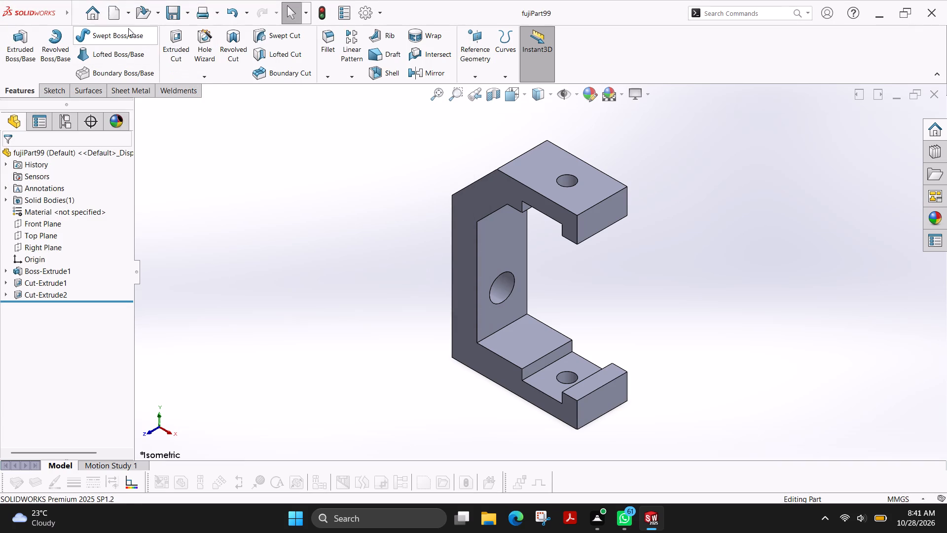
Save fujiPart99 as an Adobe PDF in the solid works folder inside the desktop folder fuji plot file.
left_click(102, 146)
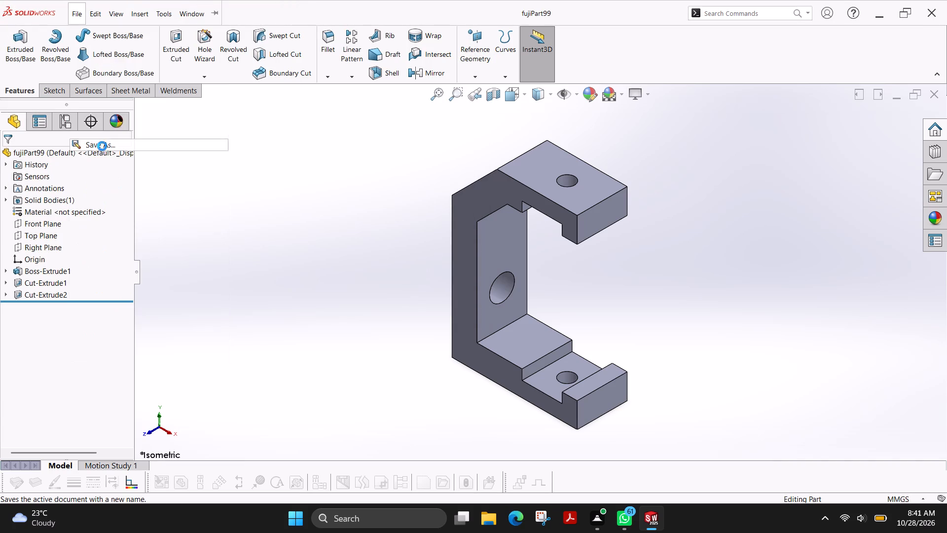
left_click(118, 37)
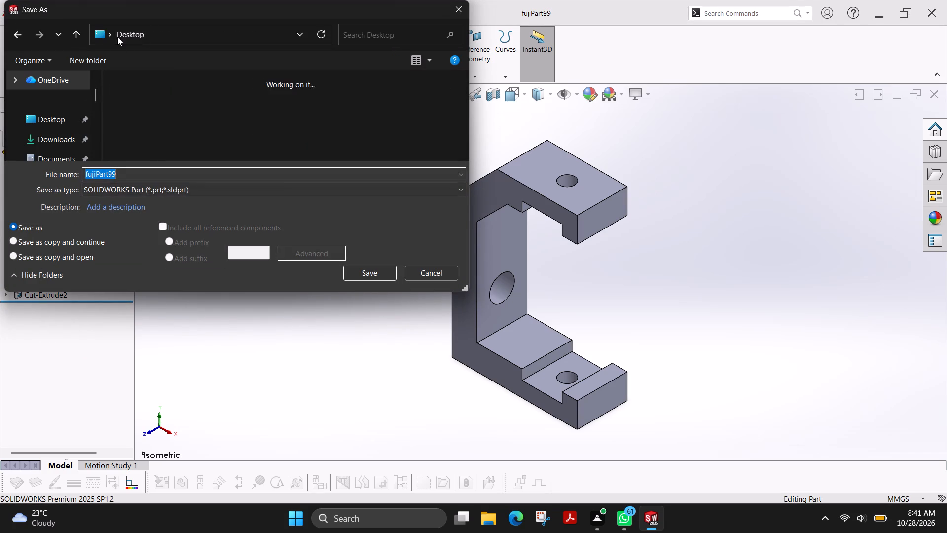
double_click(175, 104)
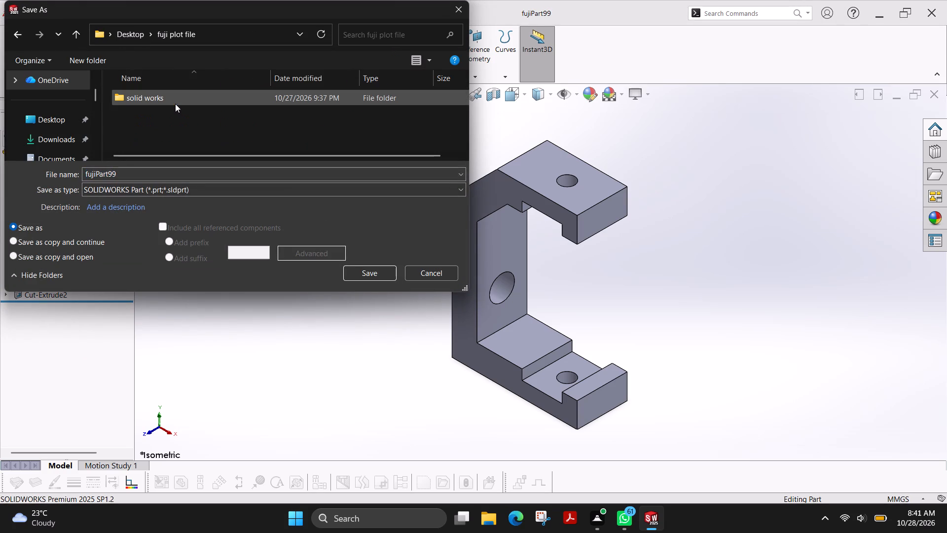
double_click(173, 103)
left_click(166, 191)
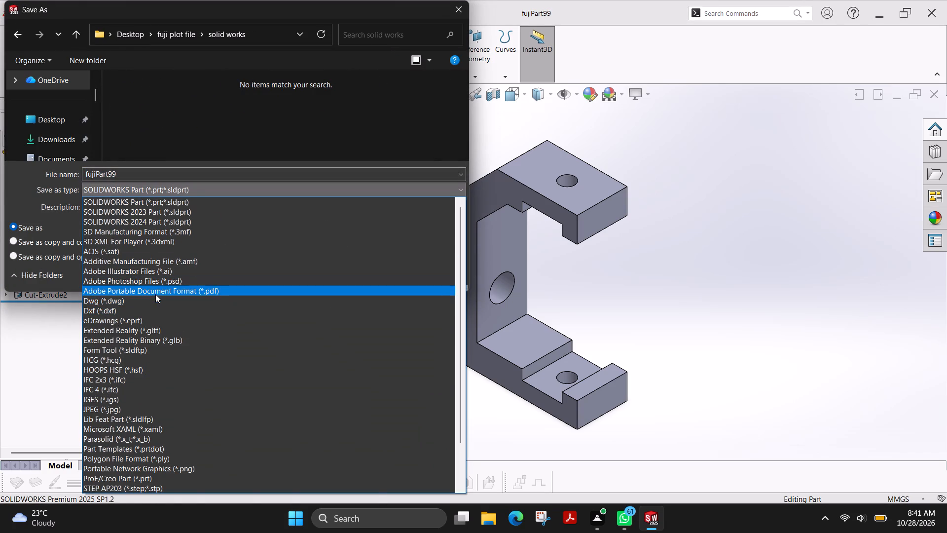
left_click(155, 294)
left_click(378, 299)
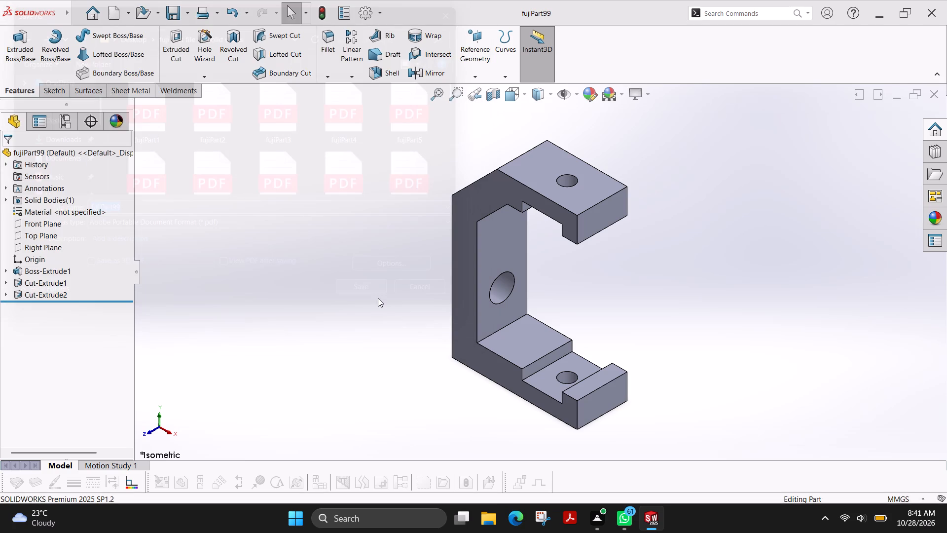